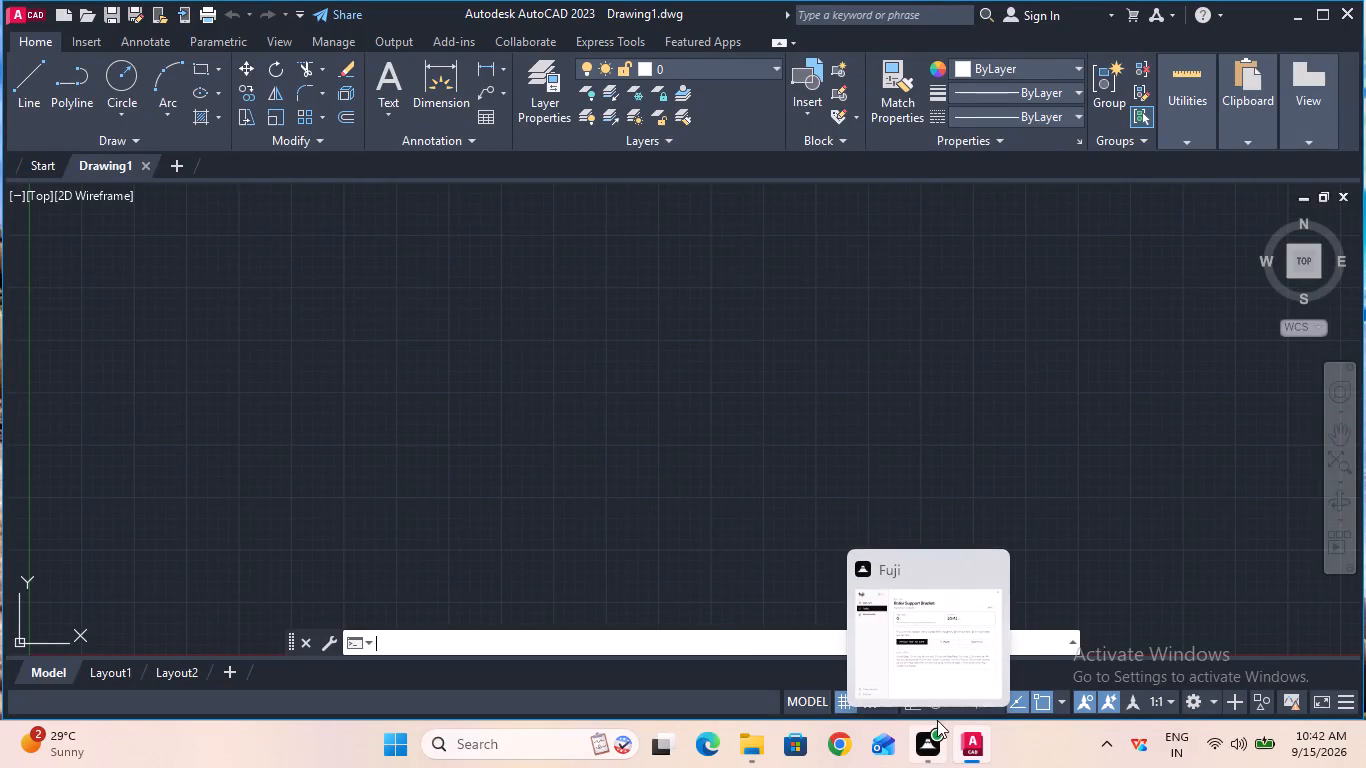
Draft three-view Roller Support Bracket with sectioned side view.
Turn on log file recording for the drawing session with the LOGFILEON command.
{"action": "left_click", "coordinate": [1019, 735]}
{"action": "left_click", "coordinate": [760, 643]}
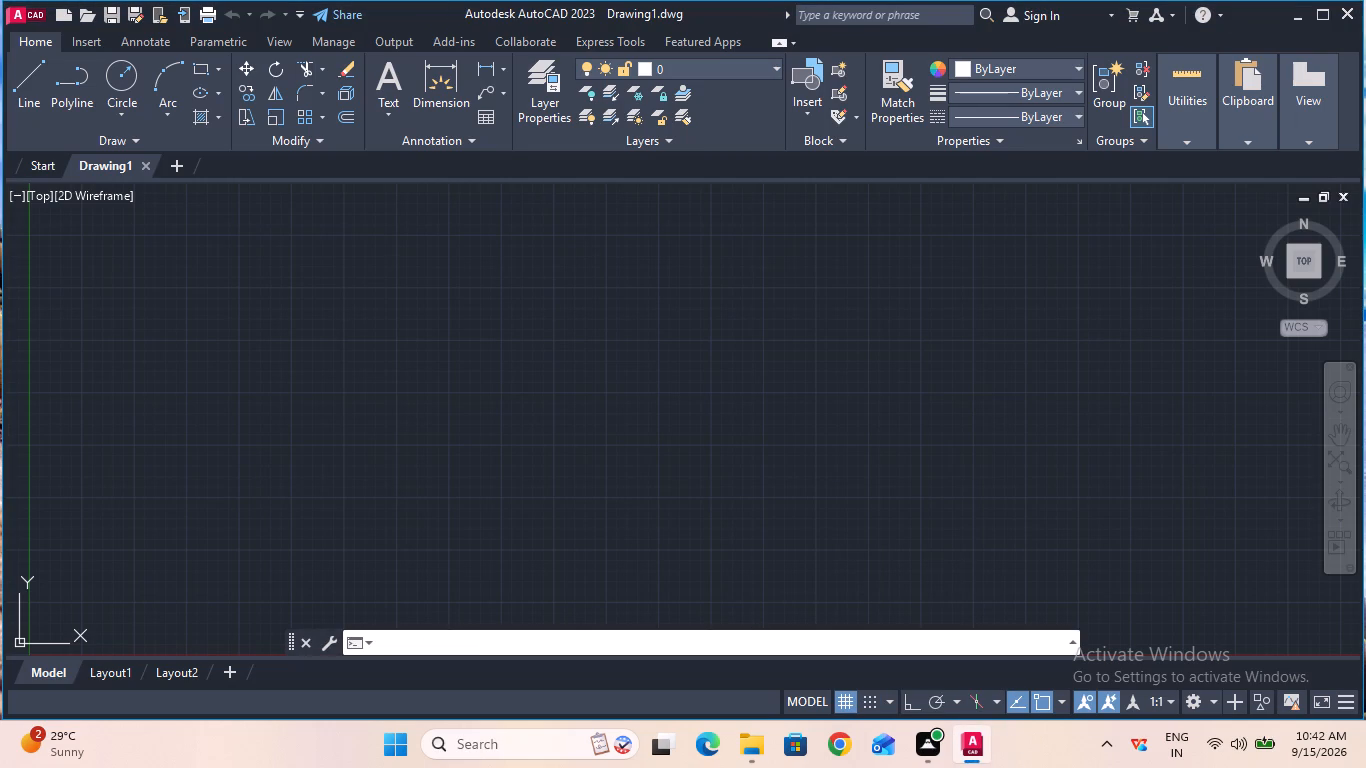
{"action": "type", "text": "lo"}
{"action": "key", "text": "g"}
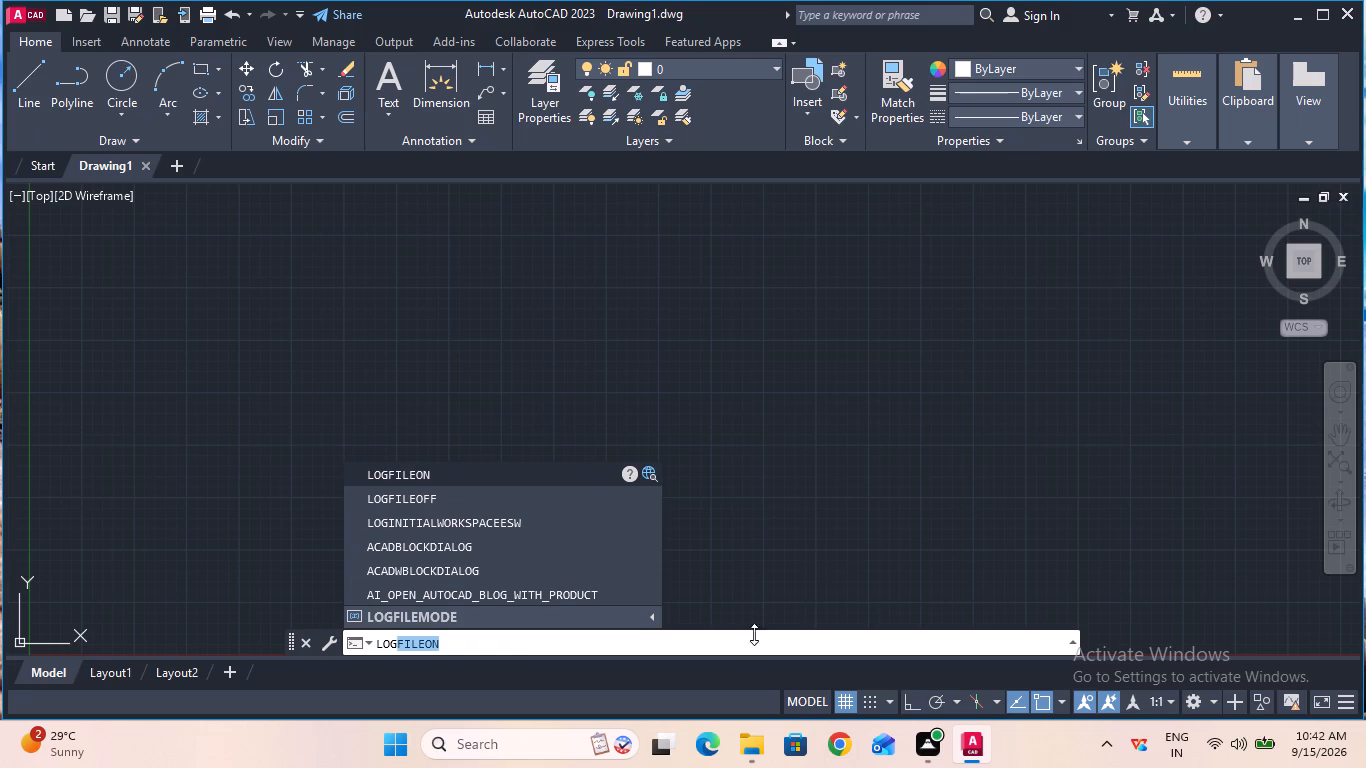
{"action": "left_click", "coordinate": [560, 478]}
Configure the drawing units with a length precision of 0 and an insertion scale of millimeters.
{"action": "left_click", "coordinate": [557, 632]}
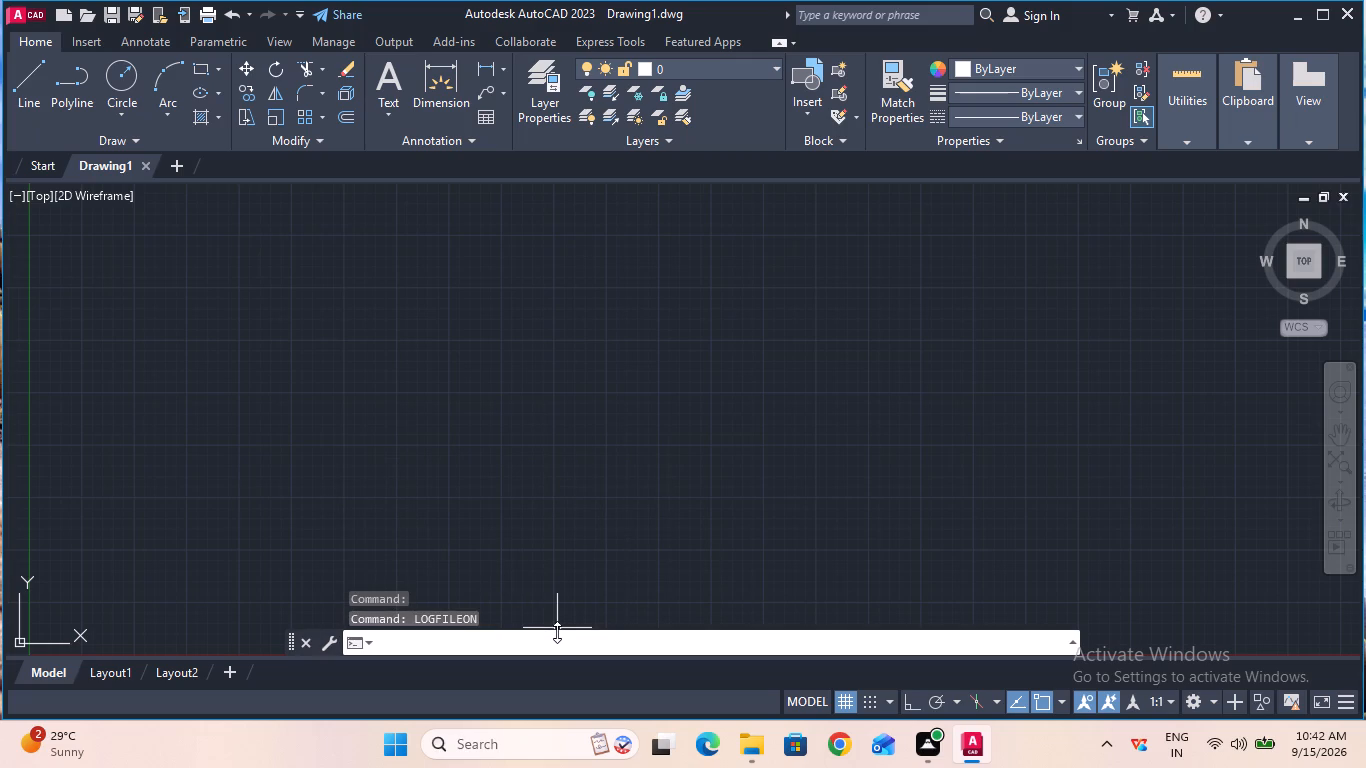
{"action": "type", "text": "unit"}
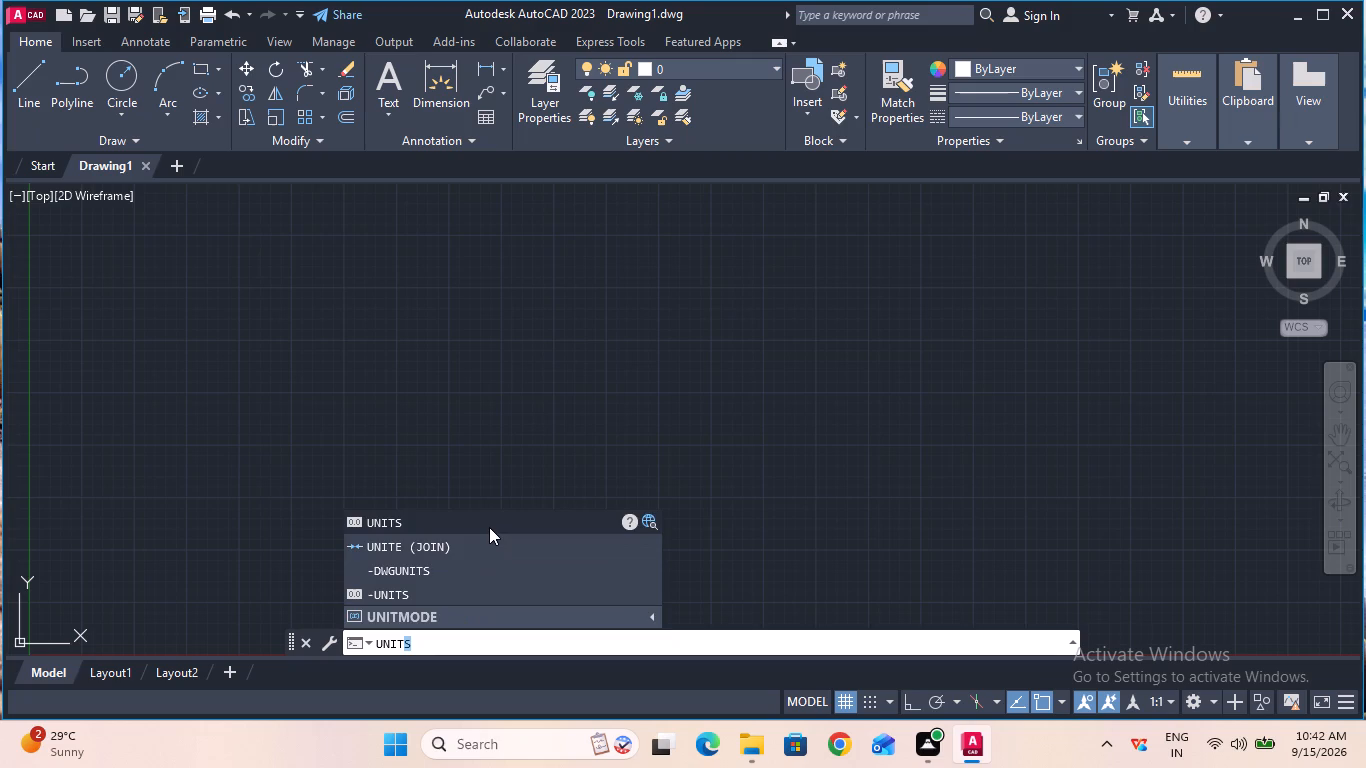
{"action": "left_click", "coordinate": [489, 527]}
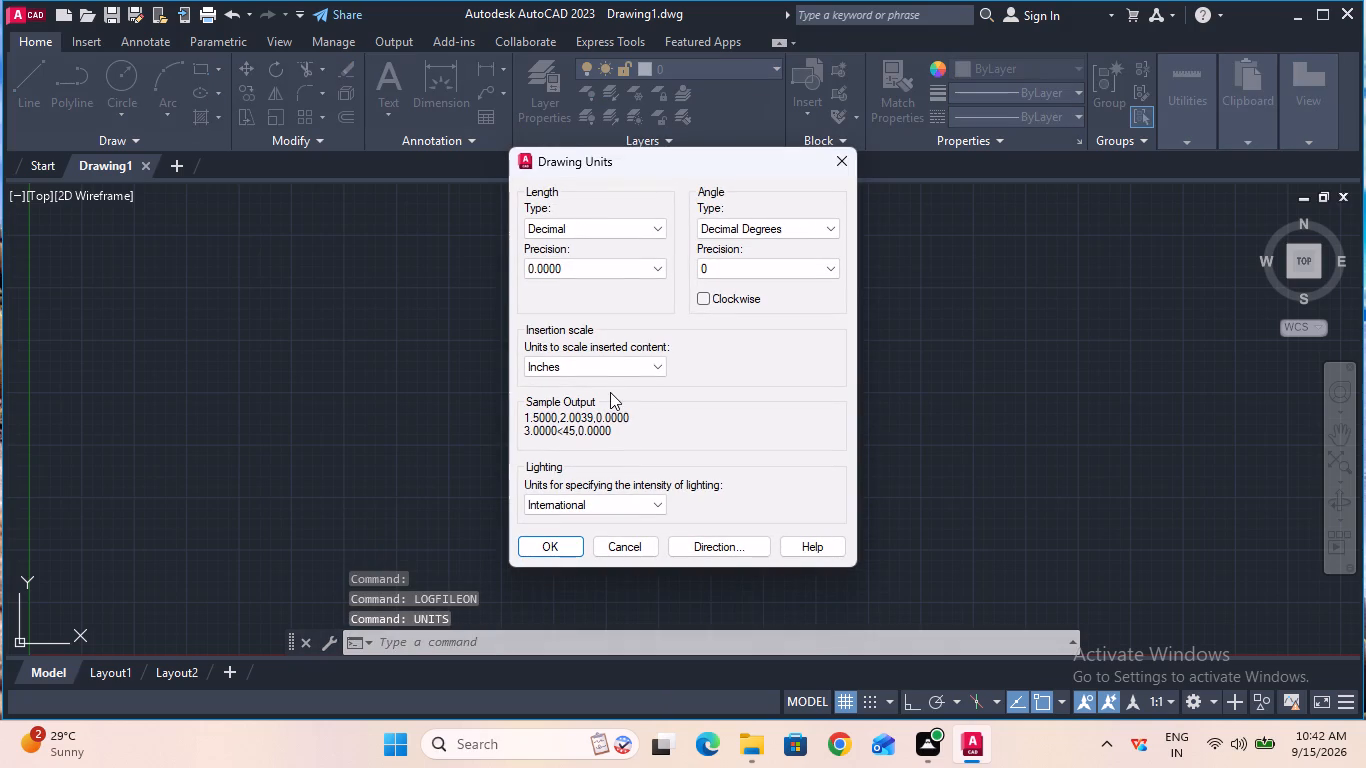
{"action": "left_click", "coordinate": [620, 270]}
{"action": "left_click", "coordinate": [619, 284]}
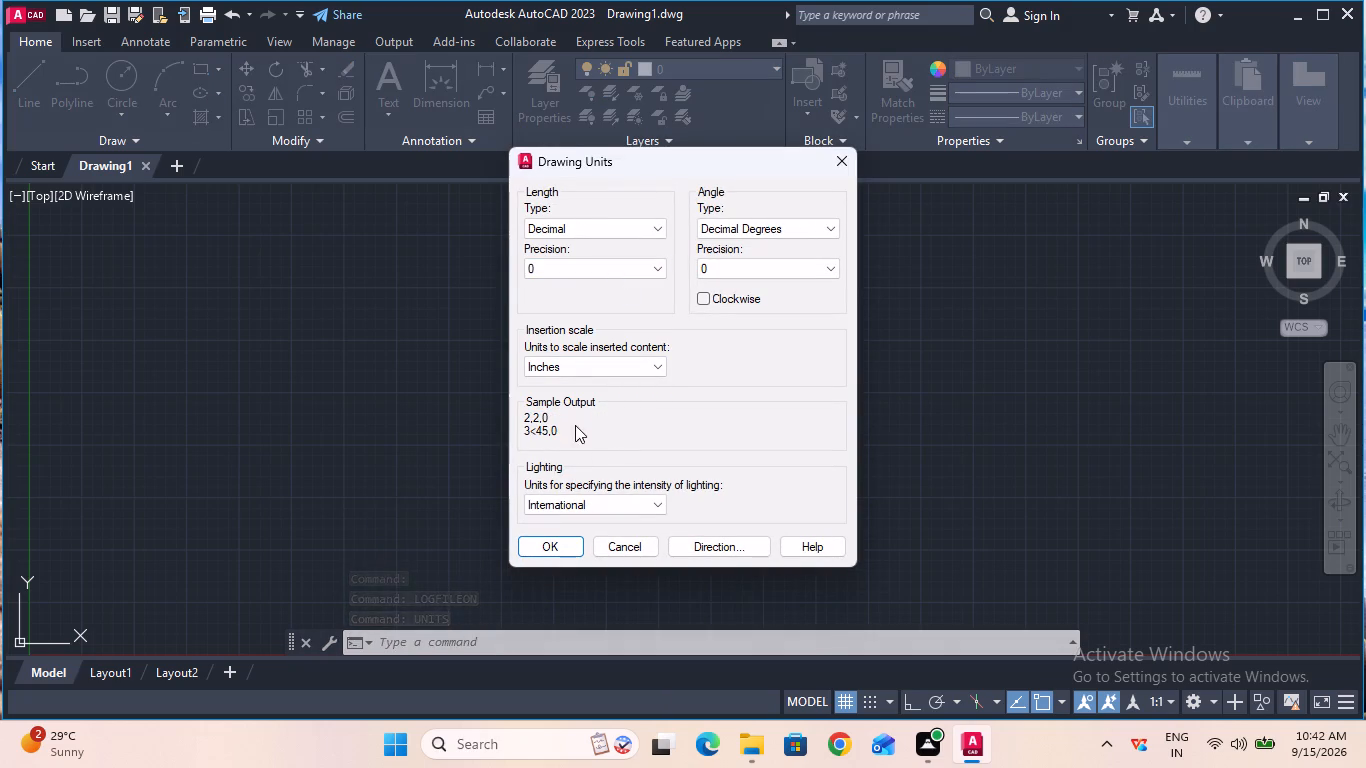
{"action": "left_click", "coordinate": [581, 366]}
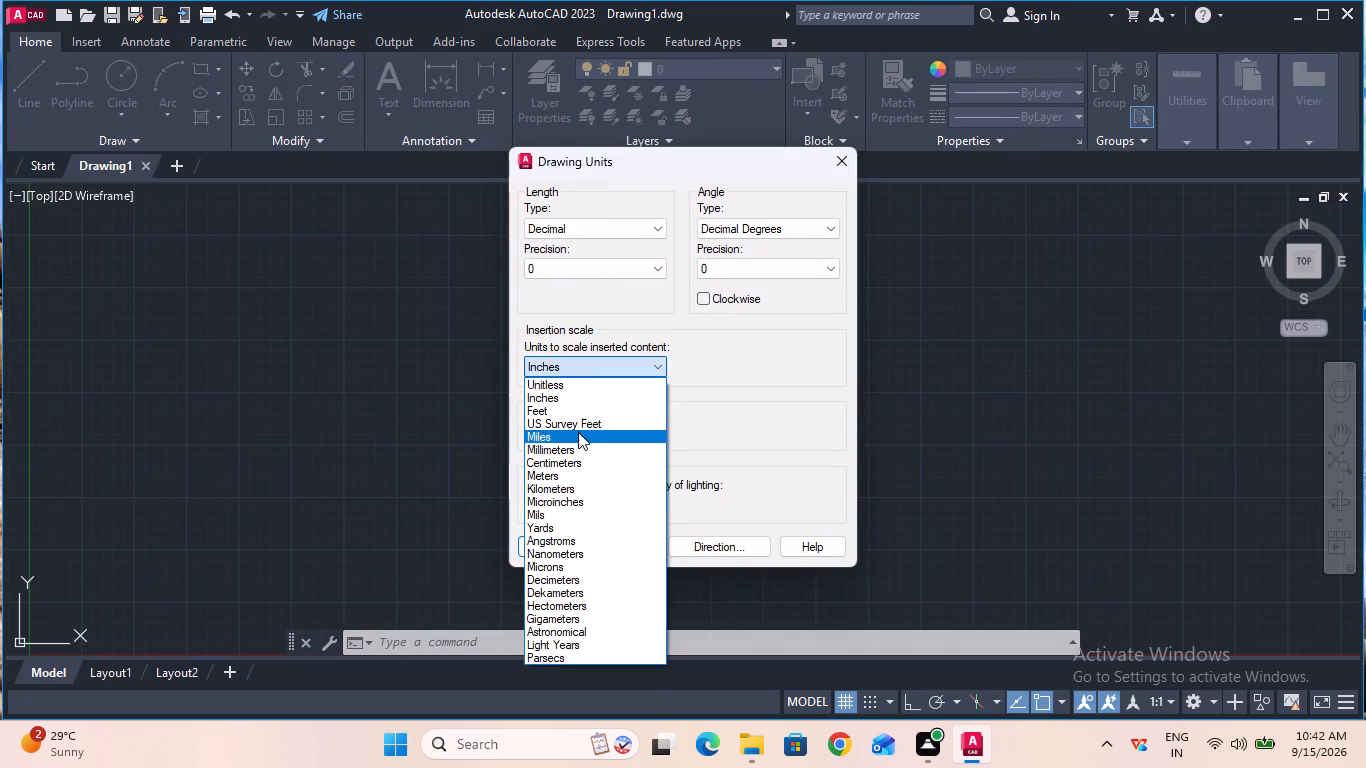
{"action": "left_click", "coordinate": [577, 445]}
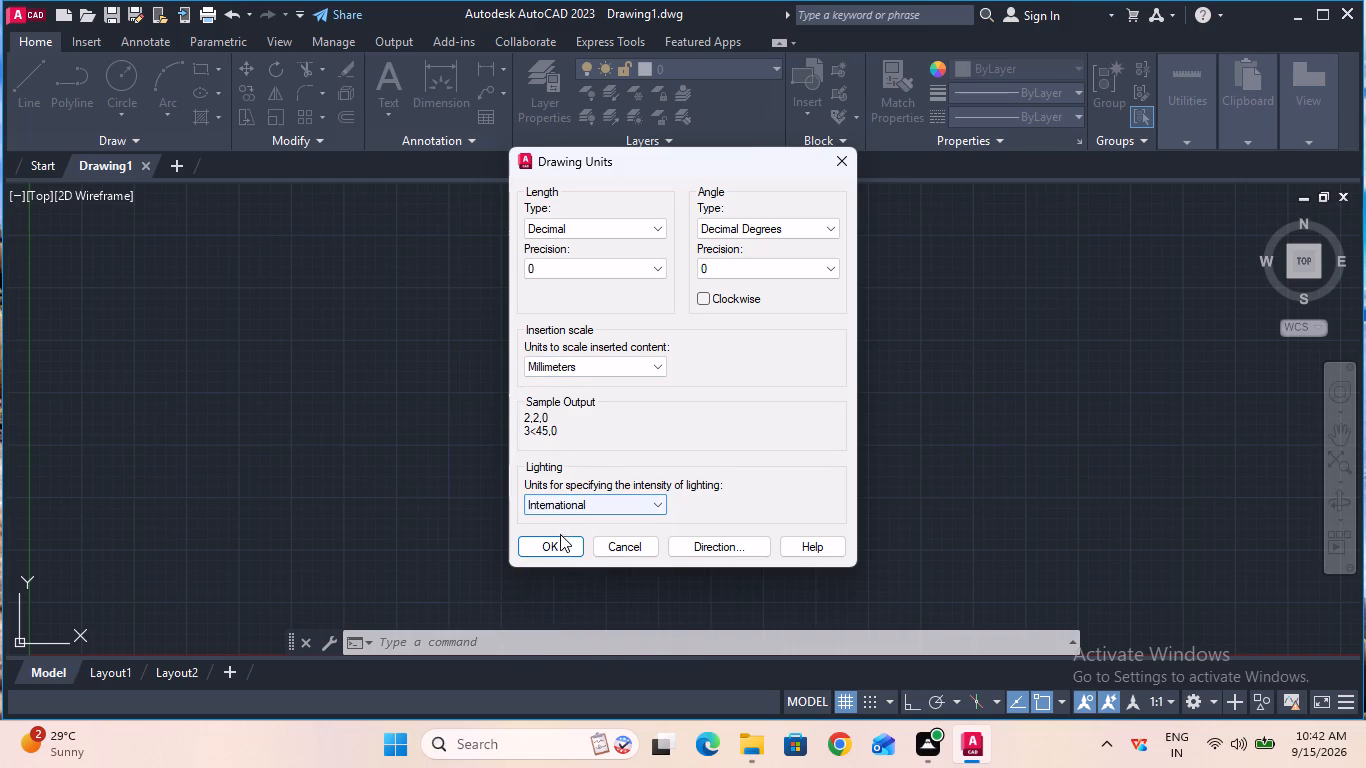
{"action": "left_click", "coordinate": [559, 540]}
{"action": "left_click", "coordinate": [529, 640]}
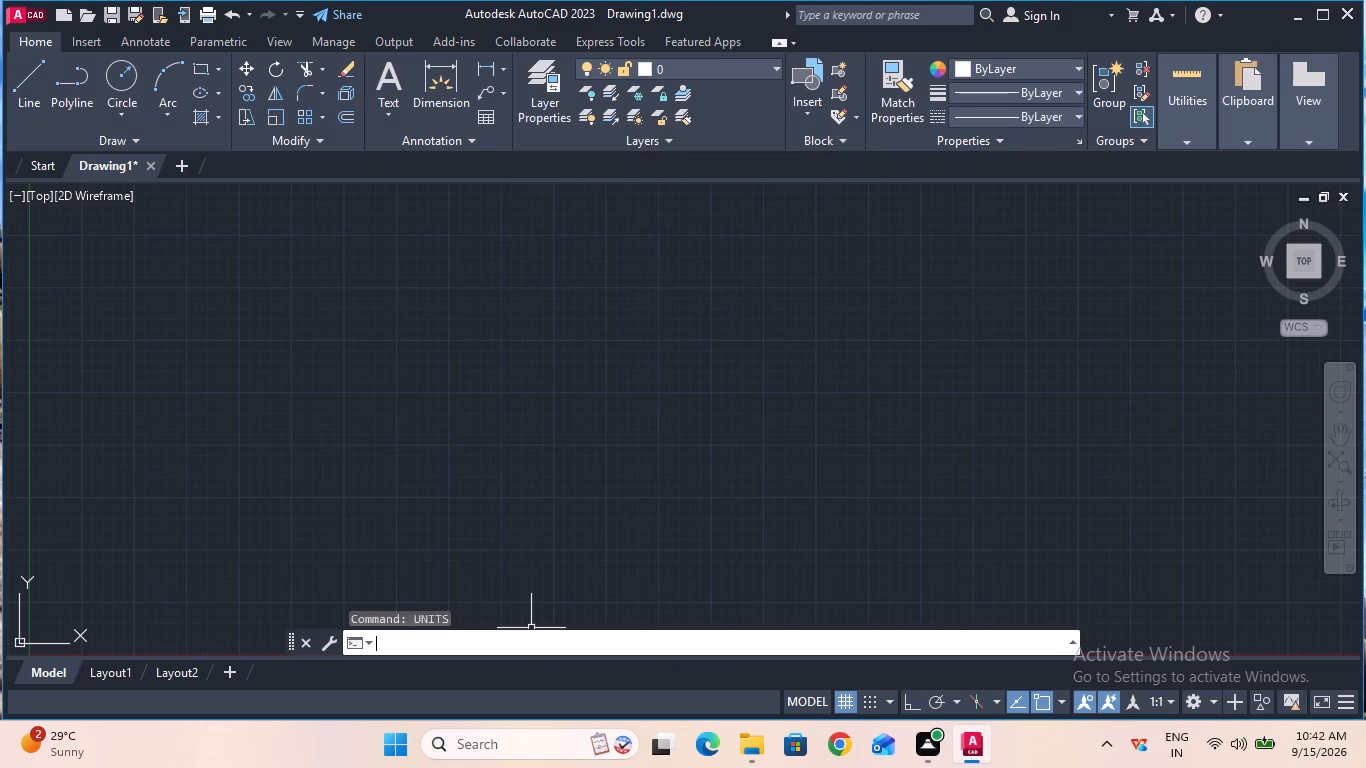
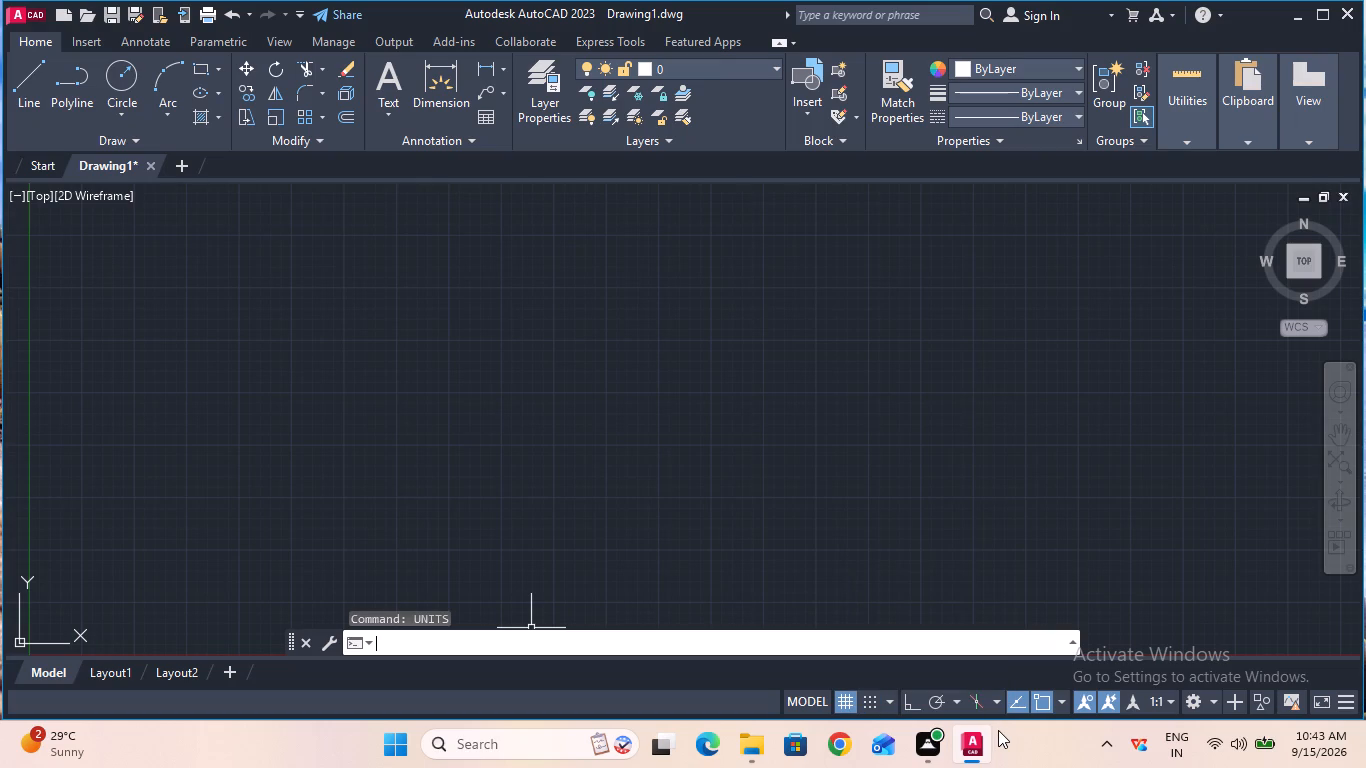
Set the linear dimension precision of the Standard dimension style to 0.
{"action": "left_click", "coordinate": [998, 730]}
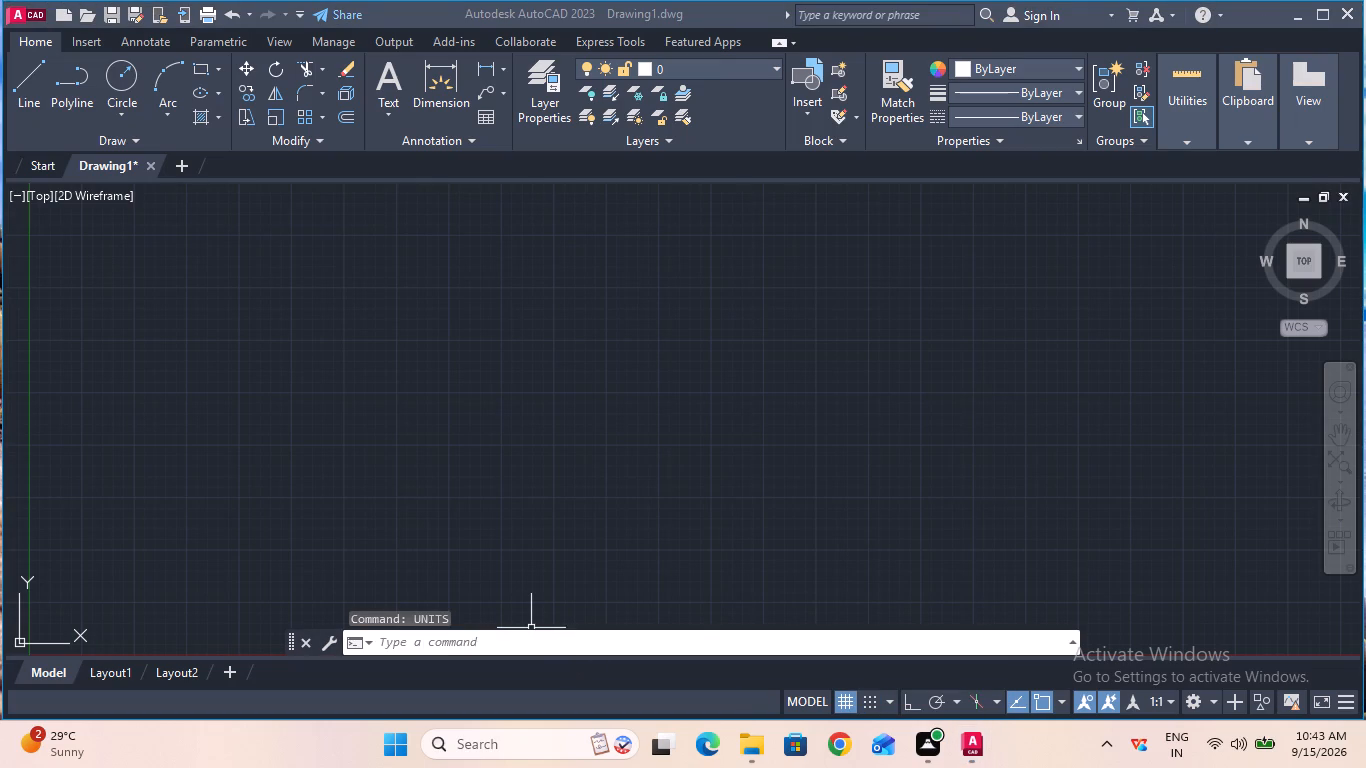
{"action": "double_click", "coordinate": [561, 641]}
{"action": "key", "text": "d"}
{"action": "key", "text": "Return"}
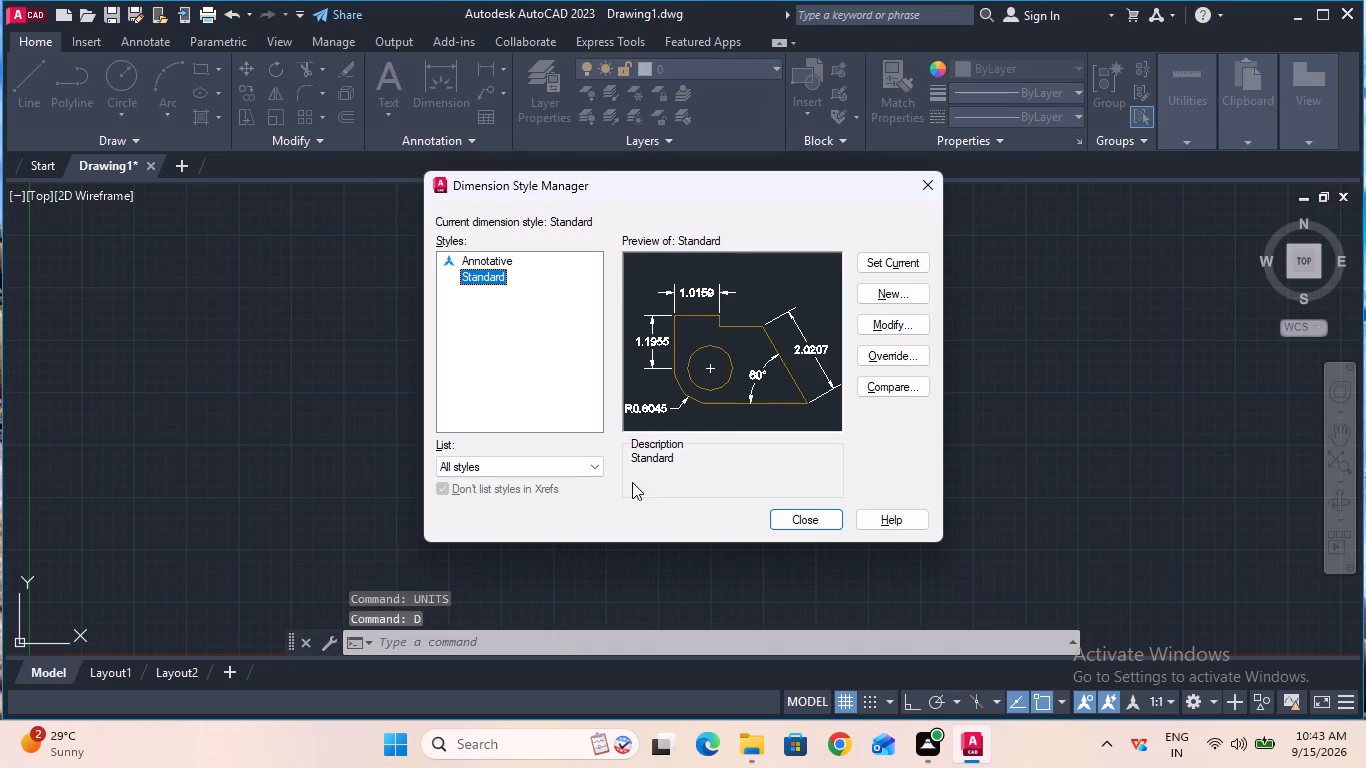
{"action": "left_click", "coordinate": [898, 316]}
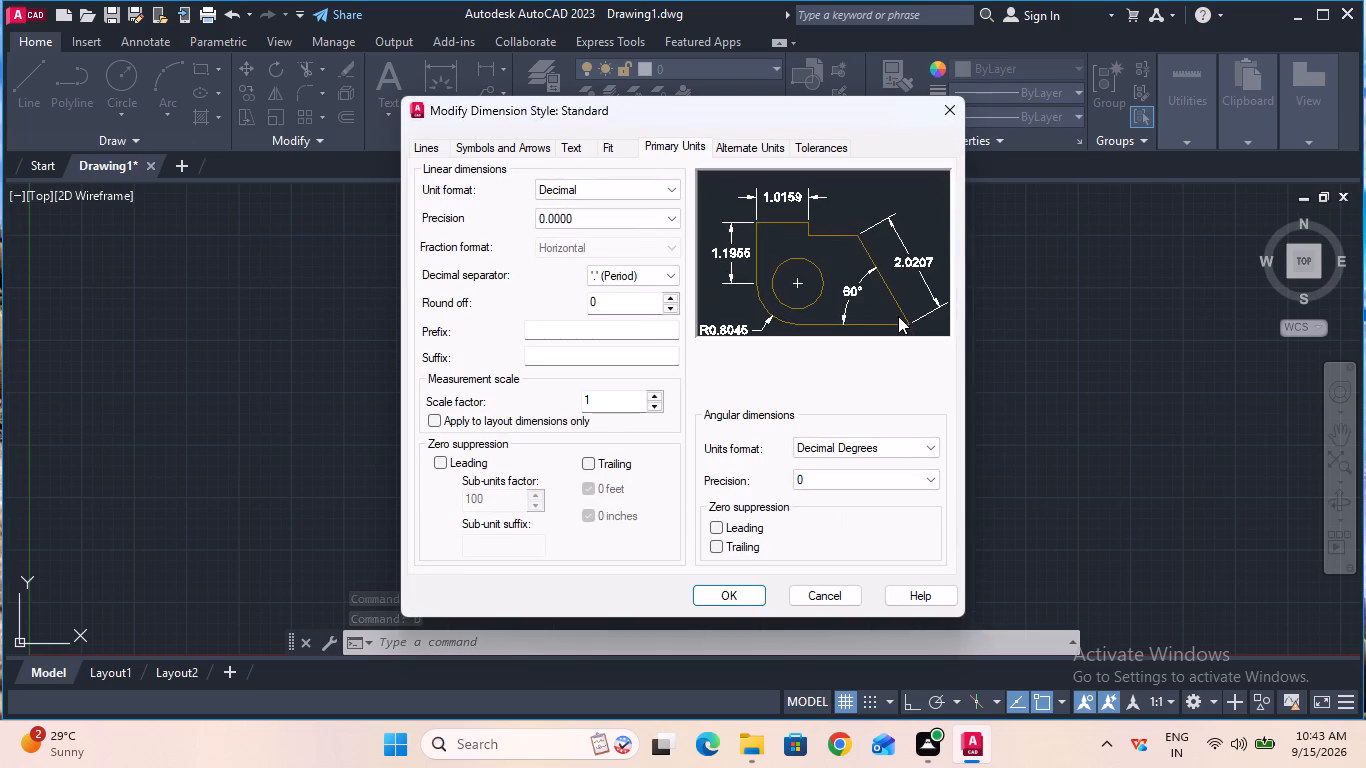
{"action": "left_click", "coordinate": [602, 209]}
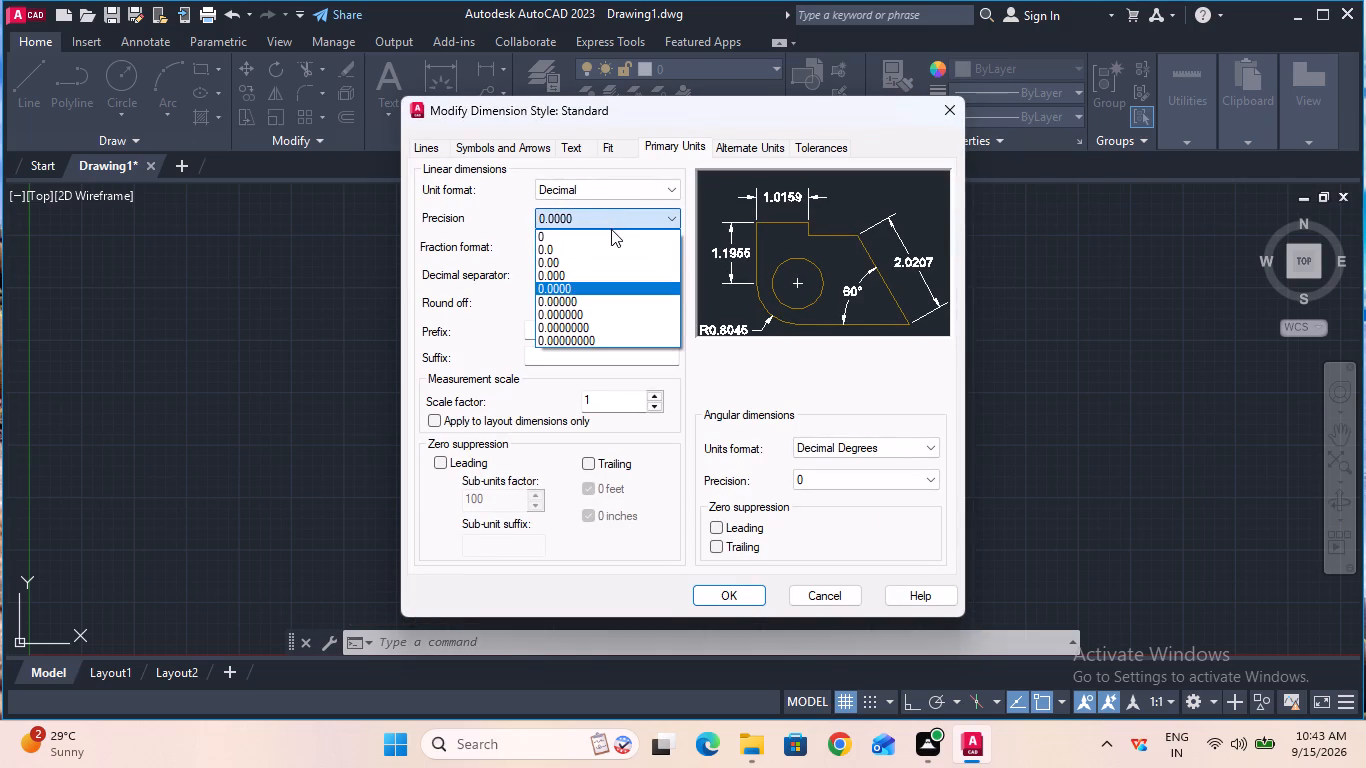
{"action": "left_click", "coordinate": [612, 230]}
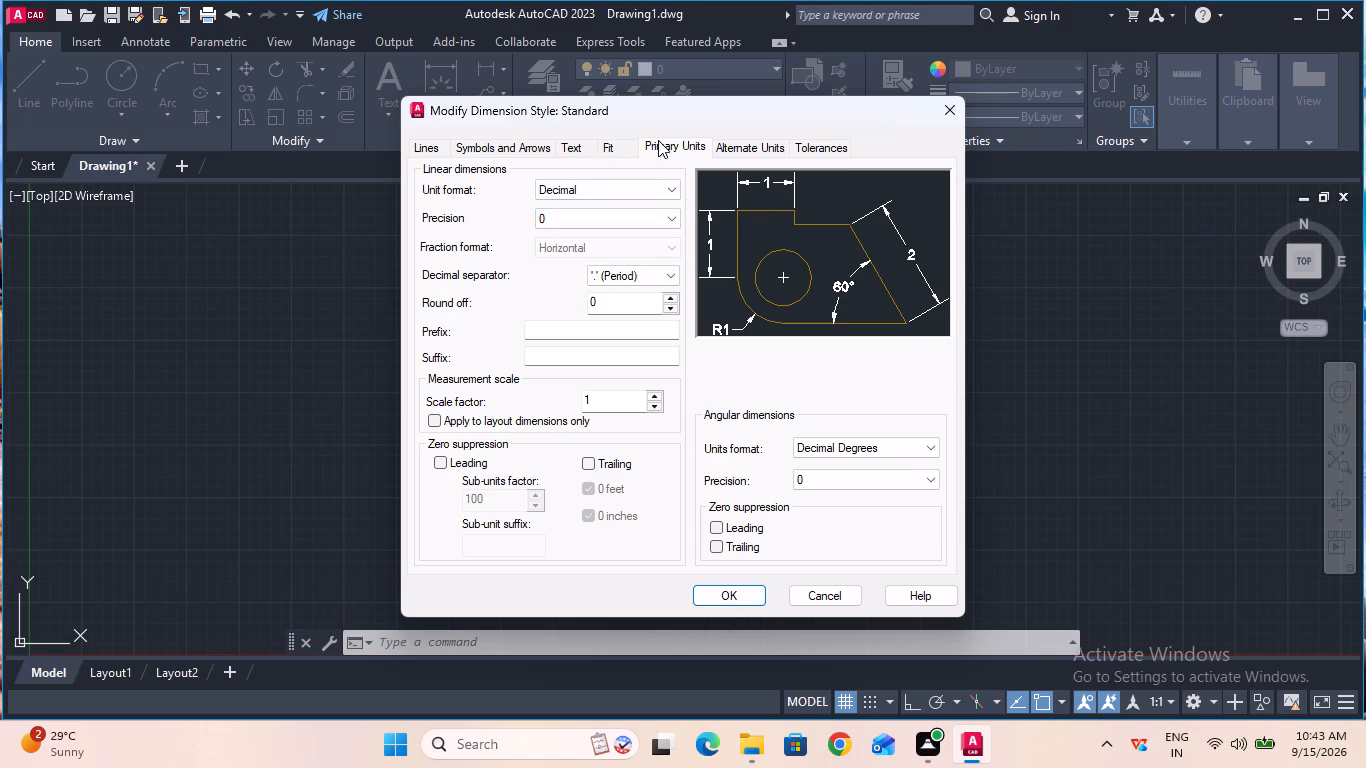
Give the Standard dimension style a text height of 6 and ISO standard text alignment, and make it the current style.
{"action": "left_click", "coordinate": [577, 144]}
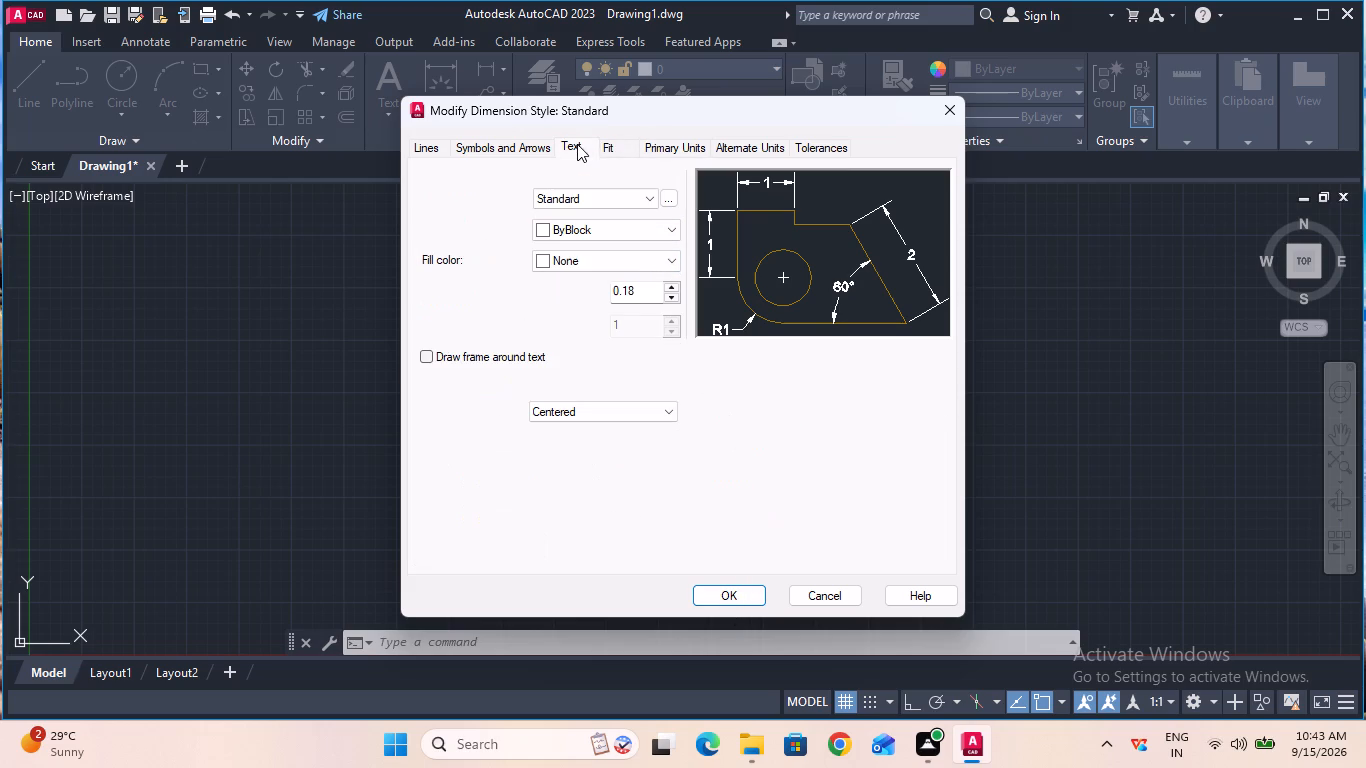
{"action": "left_click", "coordinate": [650, 290]}
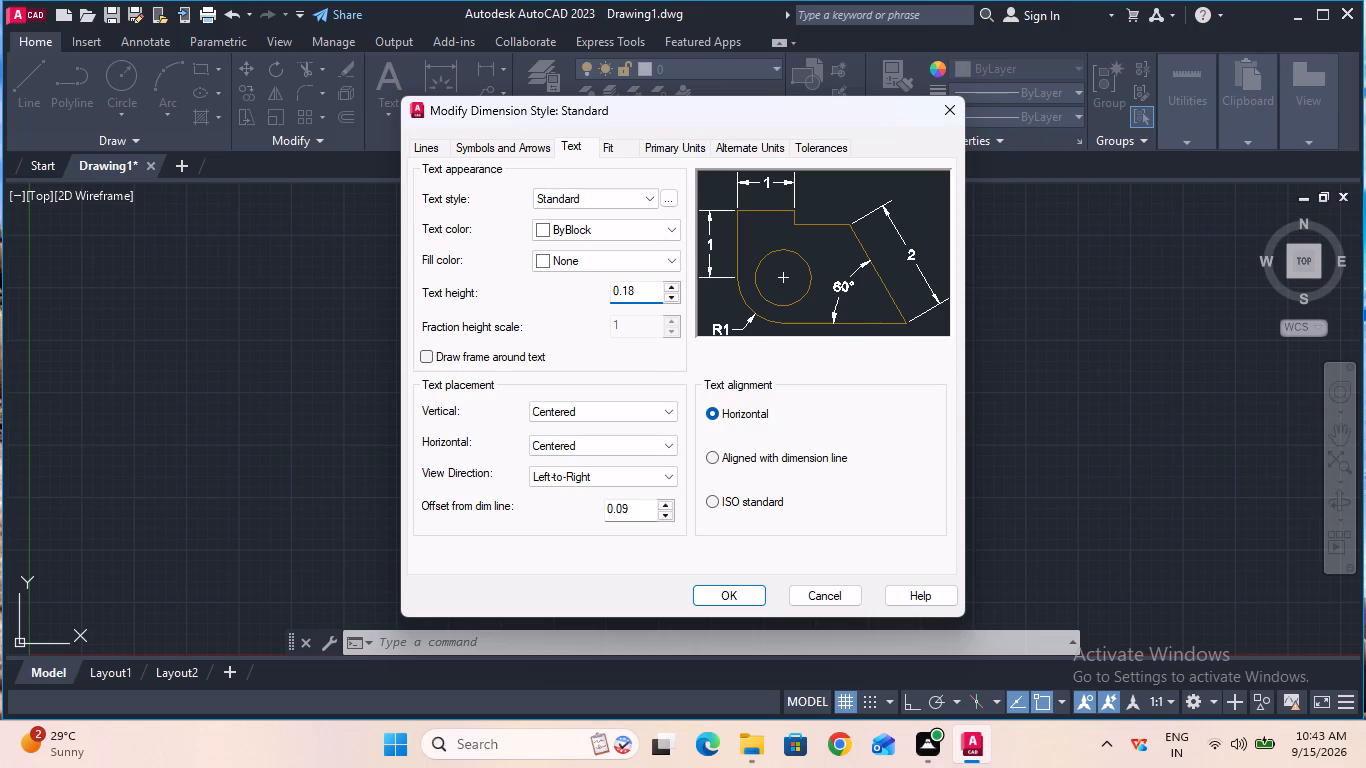
{"action": "key", "text": "BackSpace"}
{"action": "key", "text": "BackSpace"}
{"action": "key", "text": "BackSpace"}
{"action": "key", "text": "BackSpace"}
{"action": "key", "text": "BackSpace"}
{"action": "key", "text": "BackSpace"}
{"action": "key", "text": "BackSpace"}
{"action": "key", "text": "BackSpace"}
{"action": "key", "text": "BackSpace"}
{"action": "key", "text": "BackSpace"}
{"action": "key", "text": "BackSpace"}
{"action": "key", "text": "BackSpace"}
{"action": "key", "text": "BackSpace"}
{"action": "key", "text": "BackSpace"}
{"action": "key", "text": "BackSpace"}
{"action": "key", "text": "BackSpace"}
{"action": "key", "text": "BackSpace"}
{"action": "key", "text": "BackSpace"}
{"action": "key", "text": "BackSpace"}
{"action": "key", "text": "BackSpace"}
{"action": "key", "text": "6"}
{"action": "left_click", "coordinate": [716, 501]}
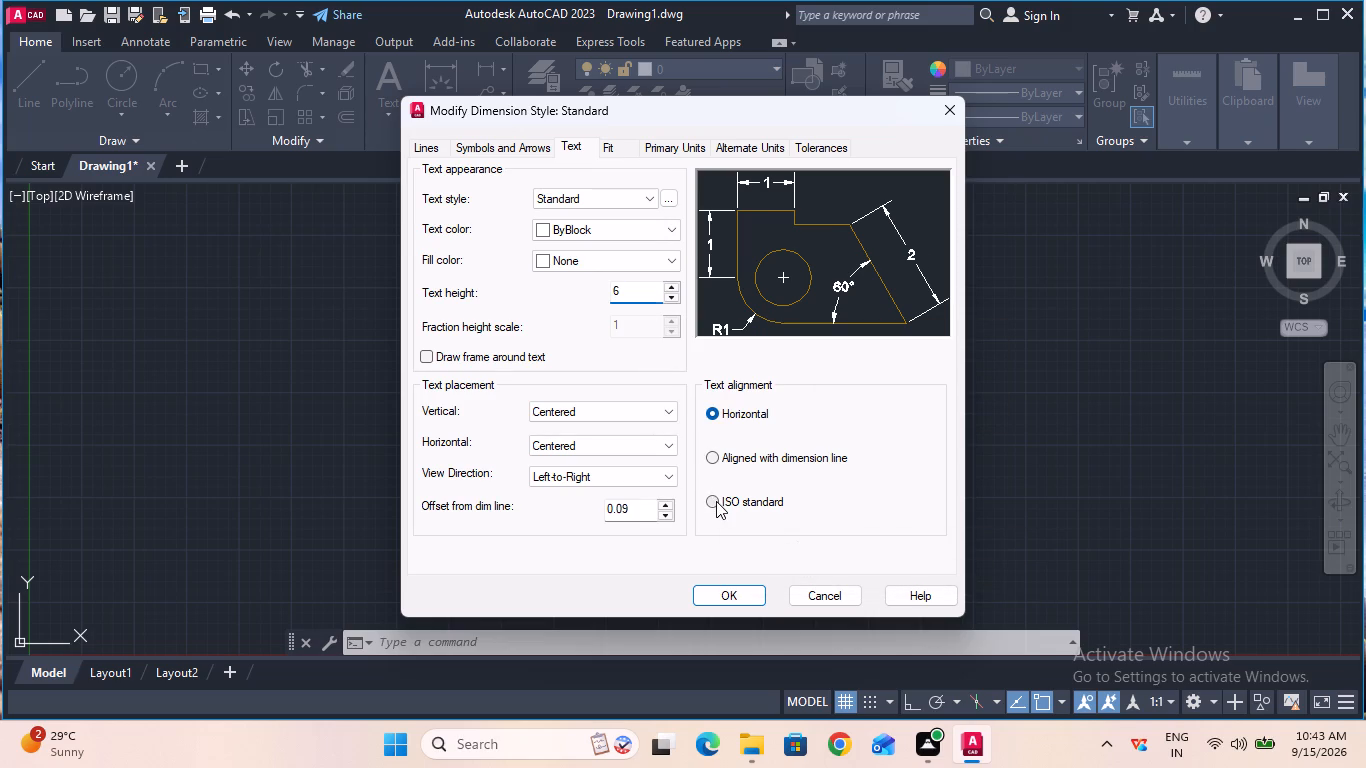
{"action": "left_click", "coordinate": [728, 591]}
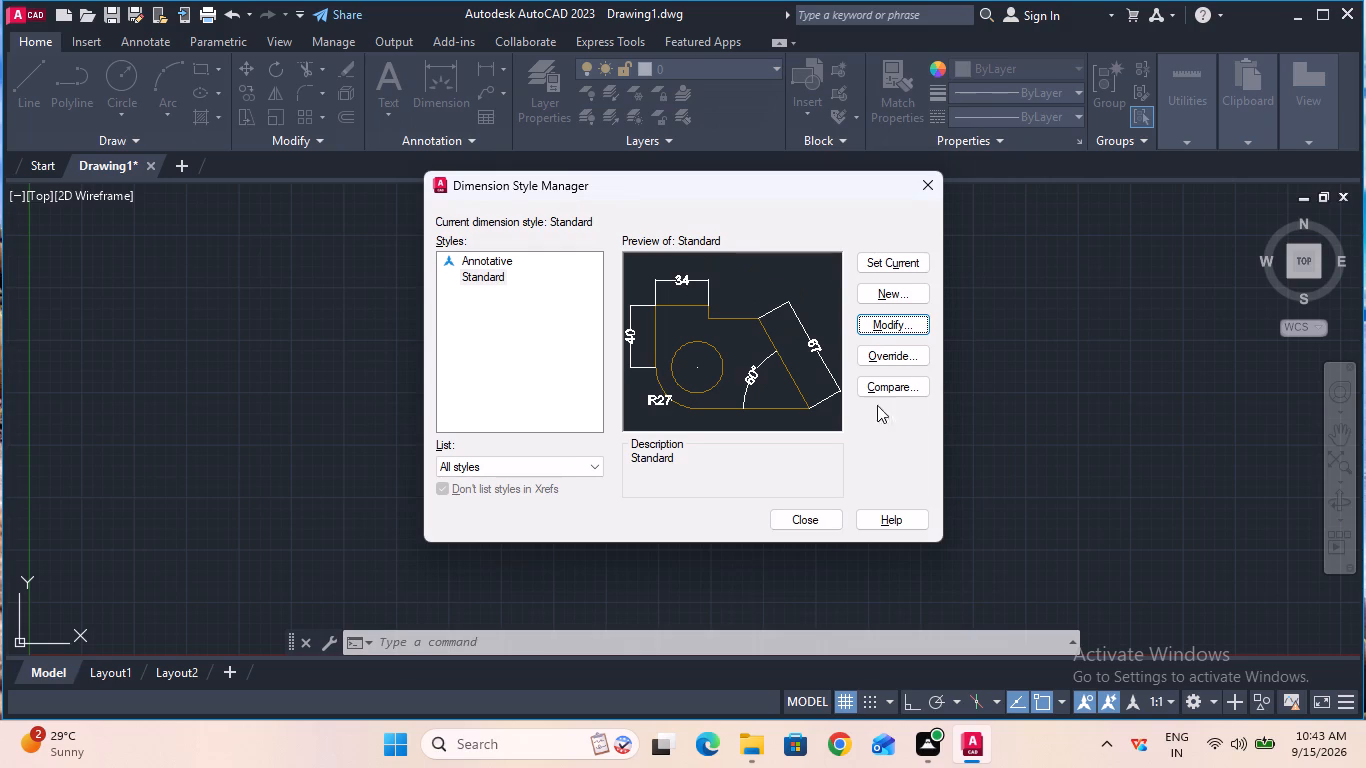
{"action": "left_click", "coordinate": [911, 270]}
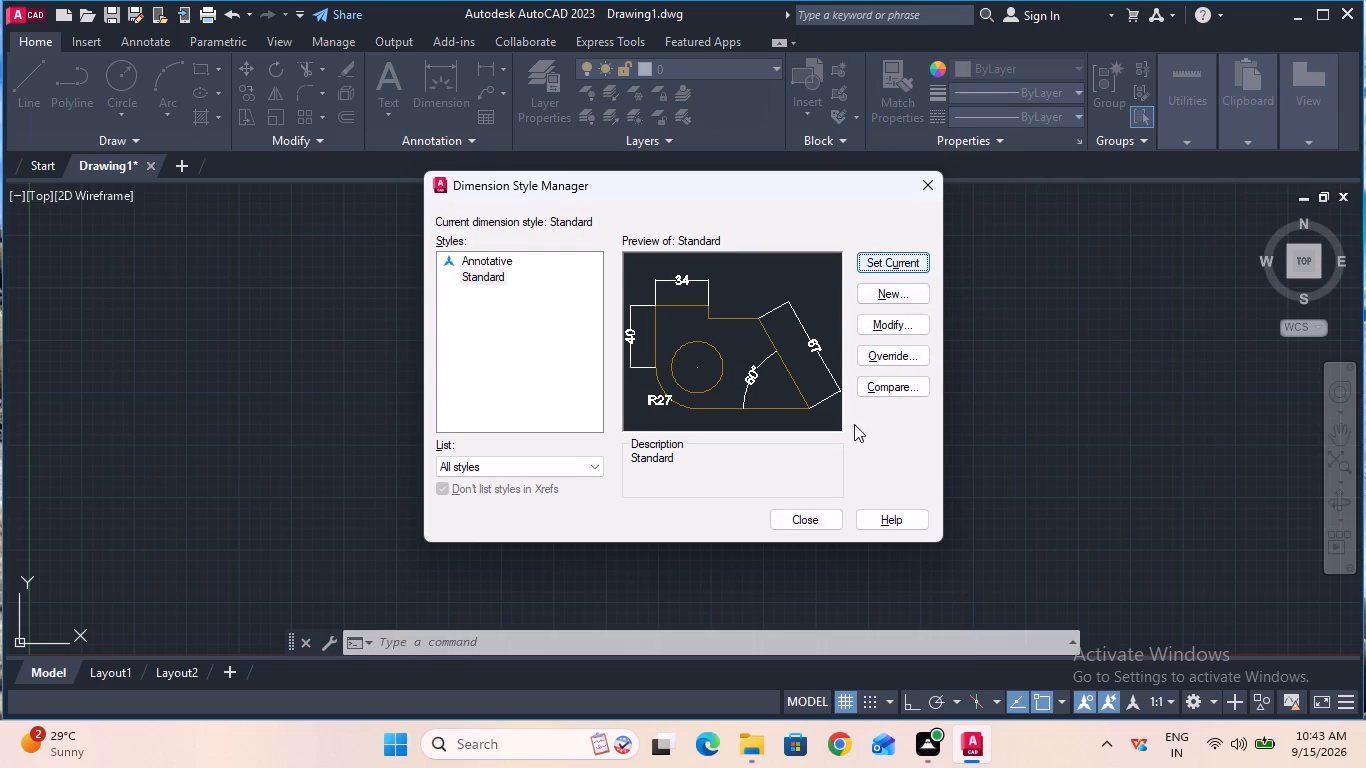
{"action": "left_click", "coordinate": [807, 526]}
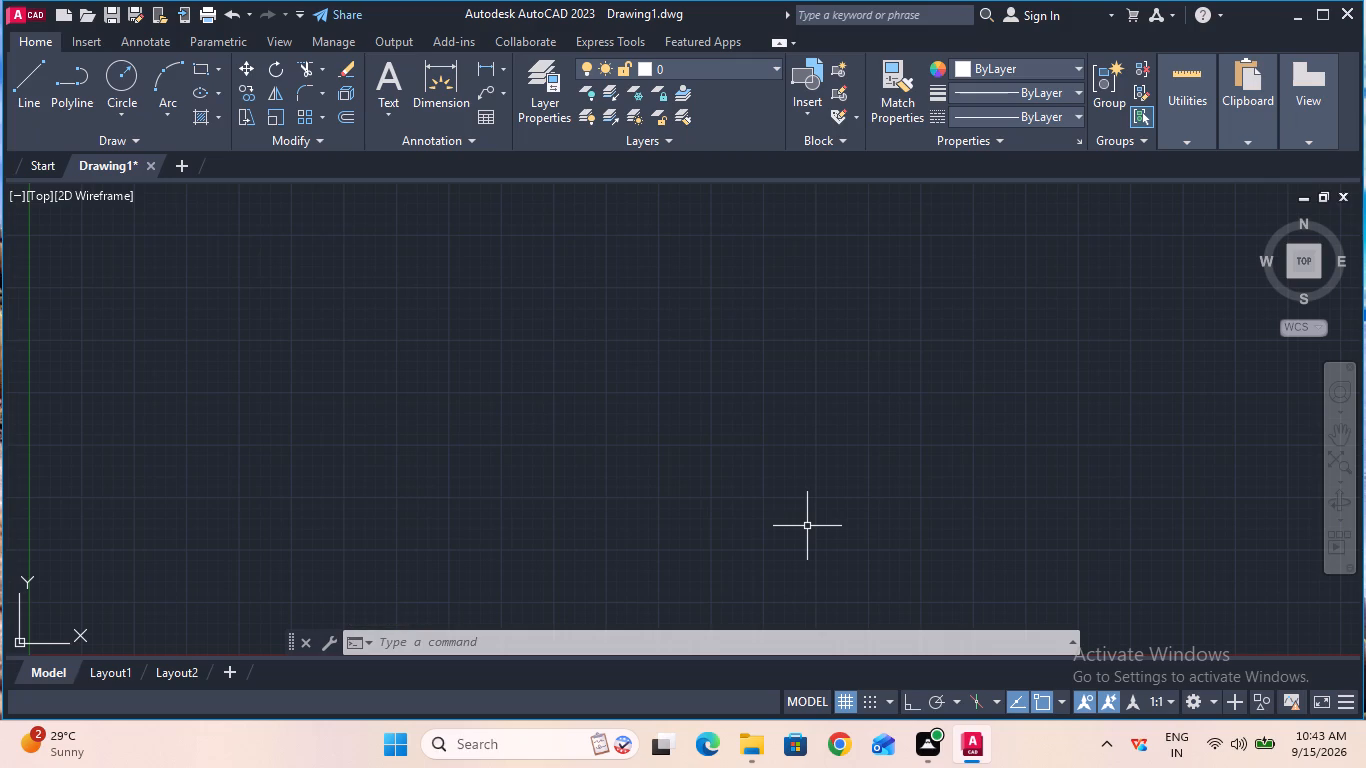
Set the model space limits with the lower left corner at 0,0 and the upper right corner at 100,100.
{"action": "triple_click", "coordinate": [683, 640]}
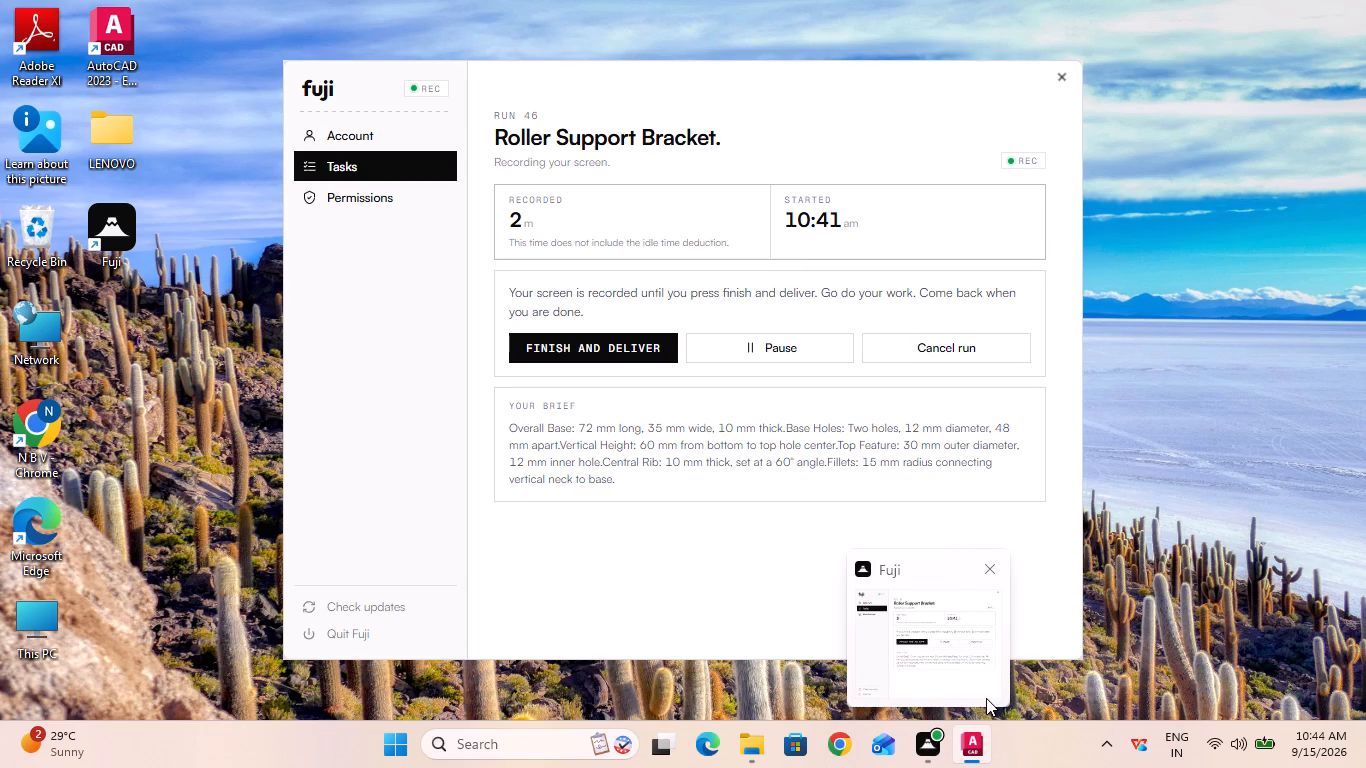
{"action": "left_click", "coordinate": [1008, 734]}
{"action": "left_click", "coordinate": [862, 647]}
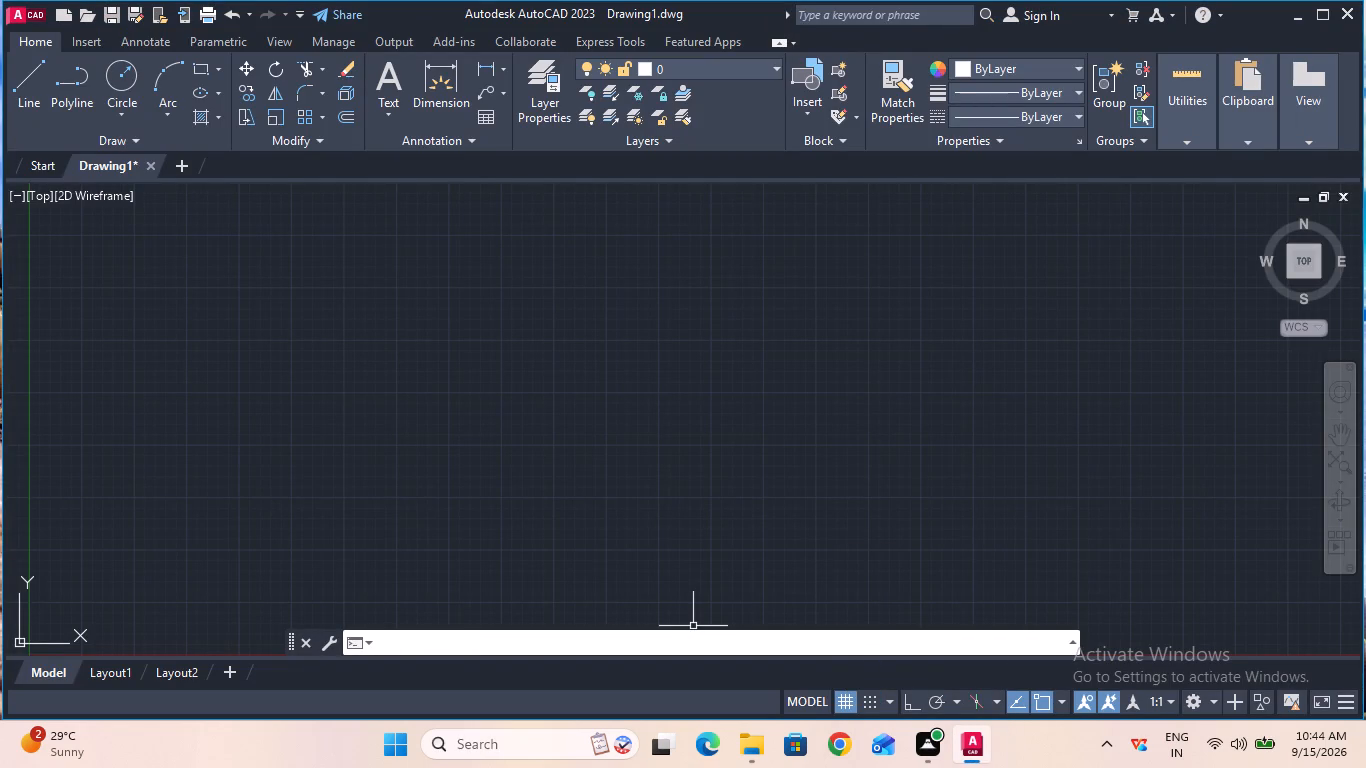
{"action": "type", "text": "lim"}
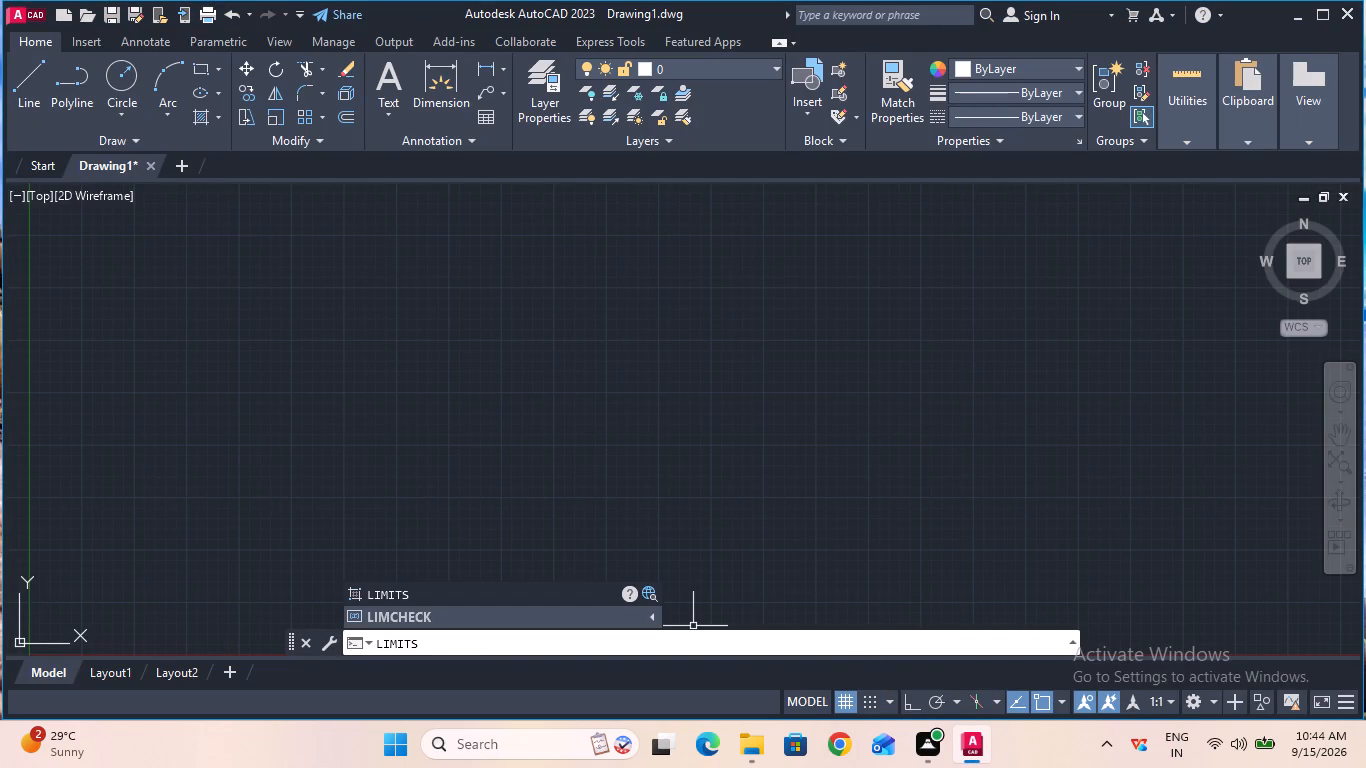
{"action": "left_click", "coordinate": [600, 590]}
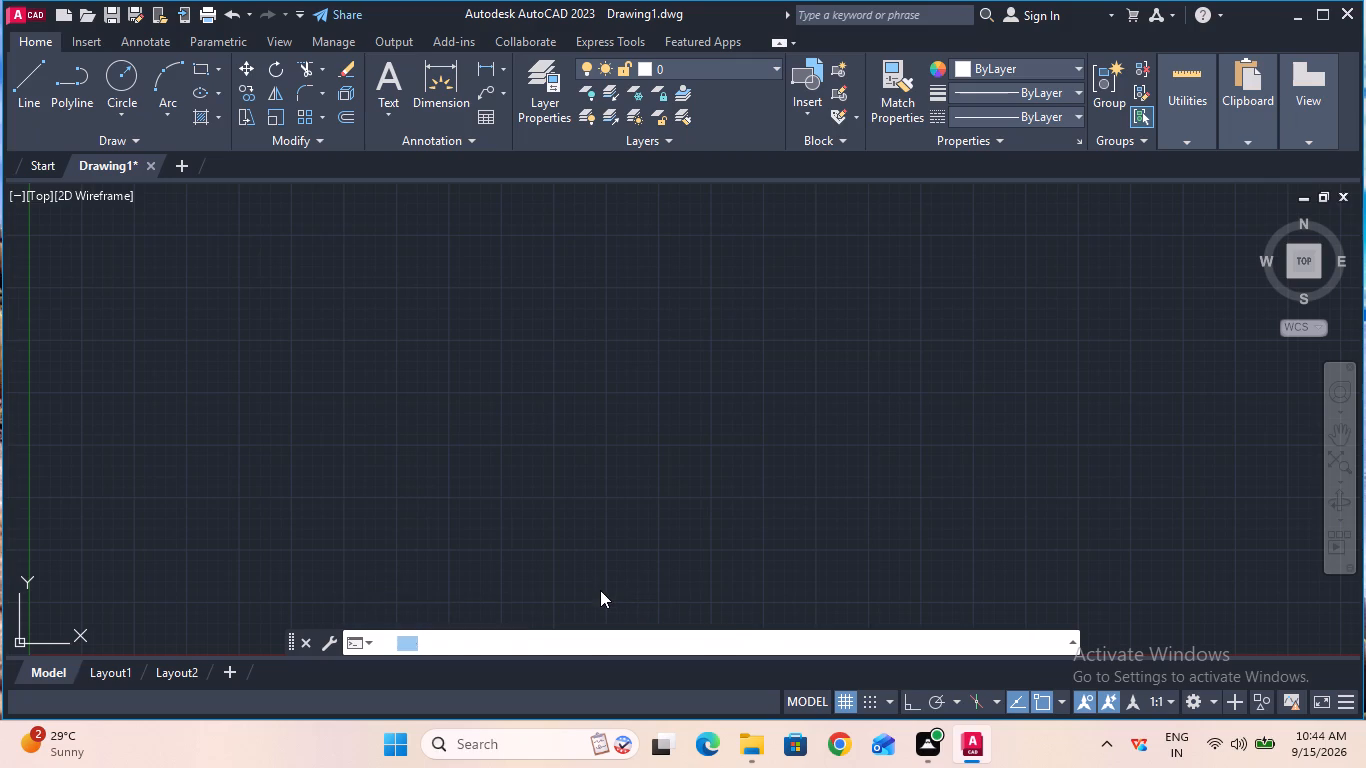
{"action": "left_click", "coordinate": [771, 645]}
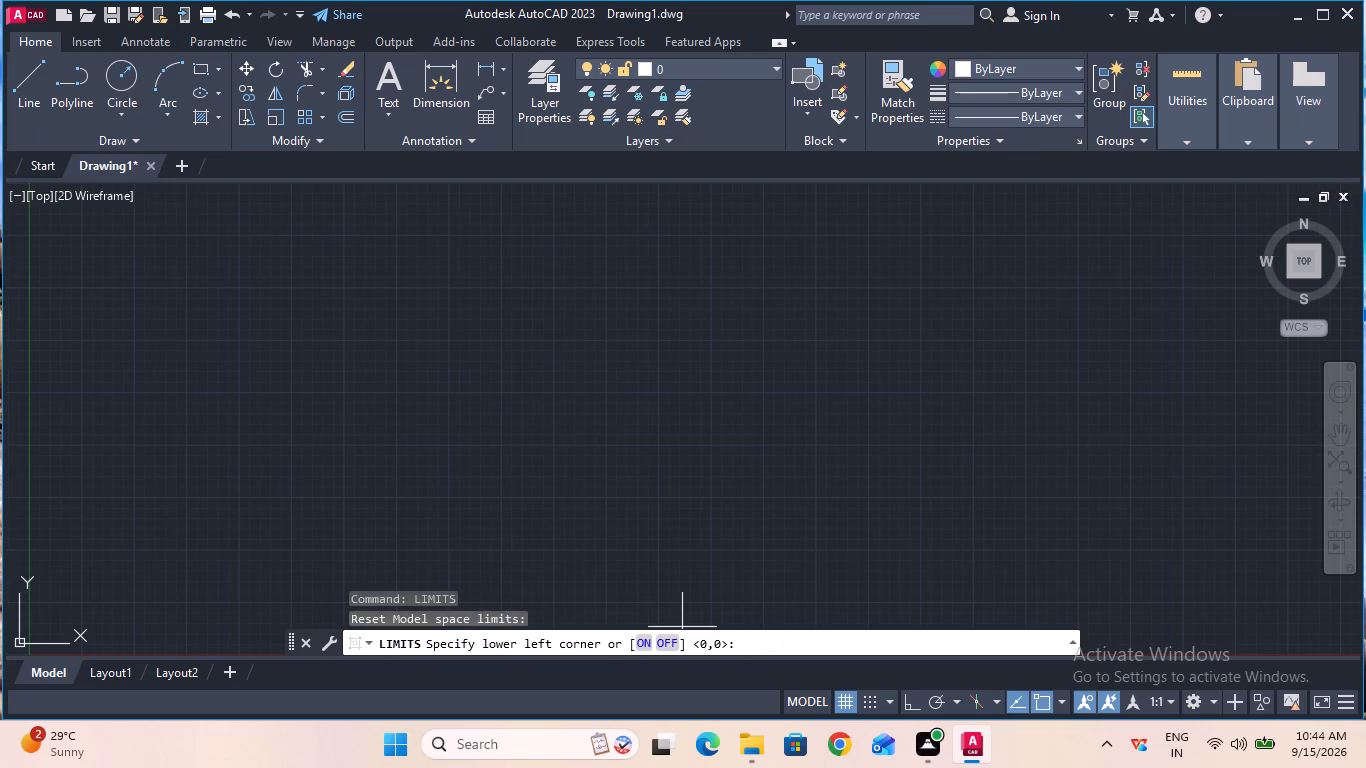
{"action": "type", "text": "0,0"}
{"action": "key", "text": "Return"}
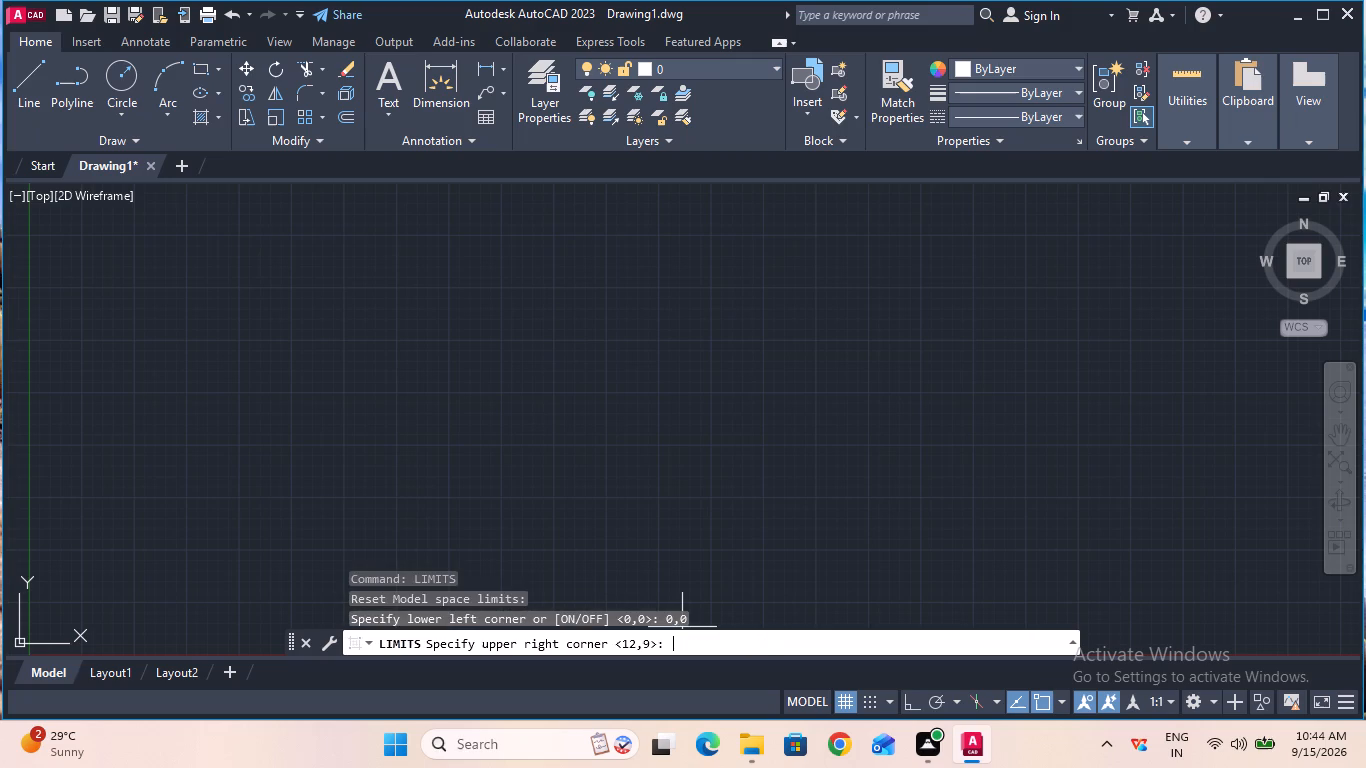
{"action": "type", "text": "1--"}
{"action": "key", "text": "BackSpace"}
{"action": "key", "text": "BackSpace"}
{"action": "type", "text": "00"}
{"action": "type", "text": ",1oo"}
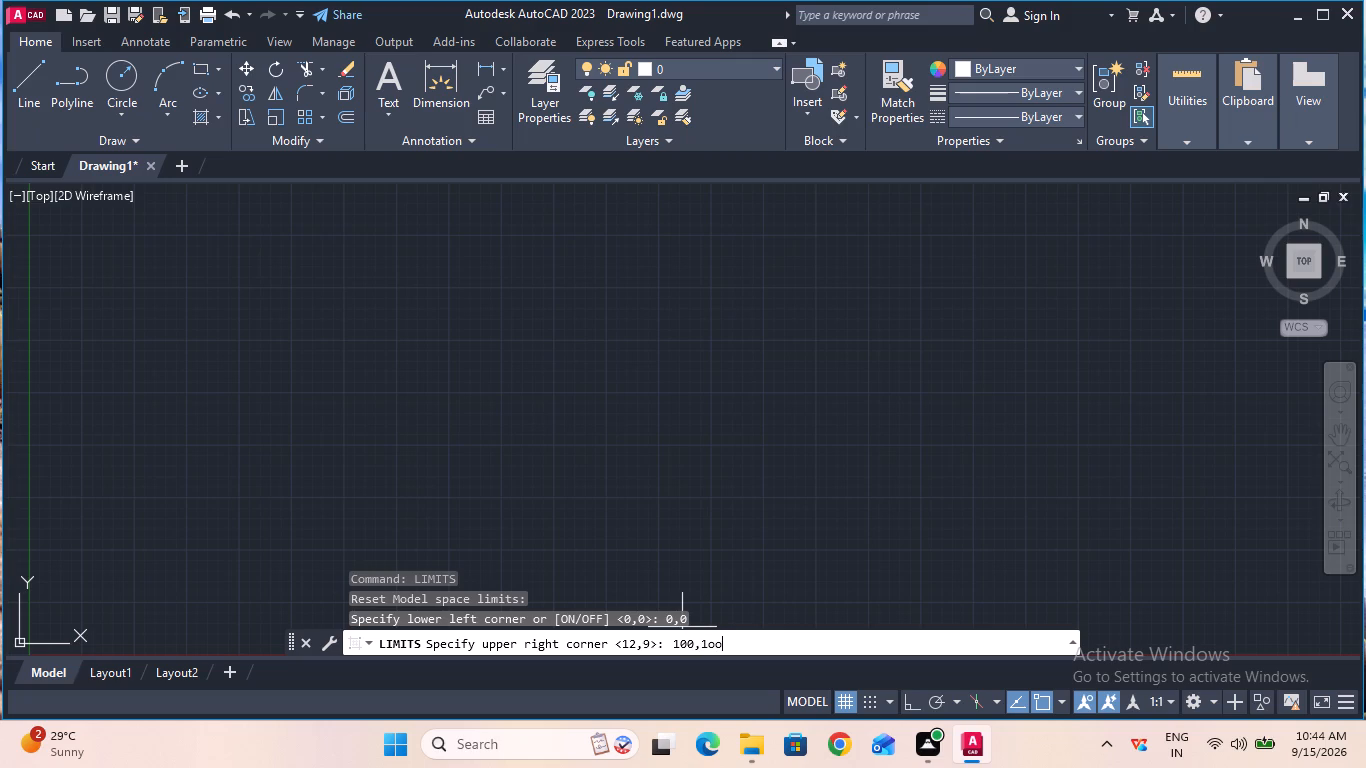
{"action": "key", "text": "BackSpace"}
{"action": "key", "text": "BackSpace"}
{"action": "type", "text": "00"}
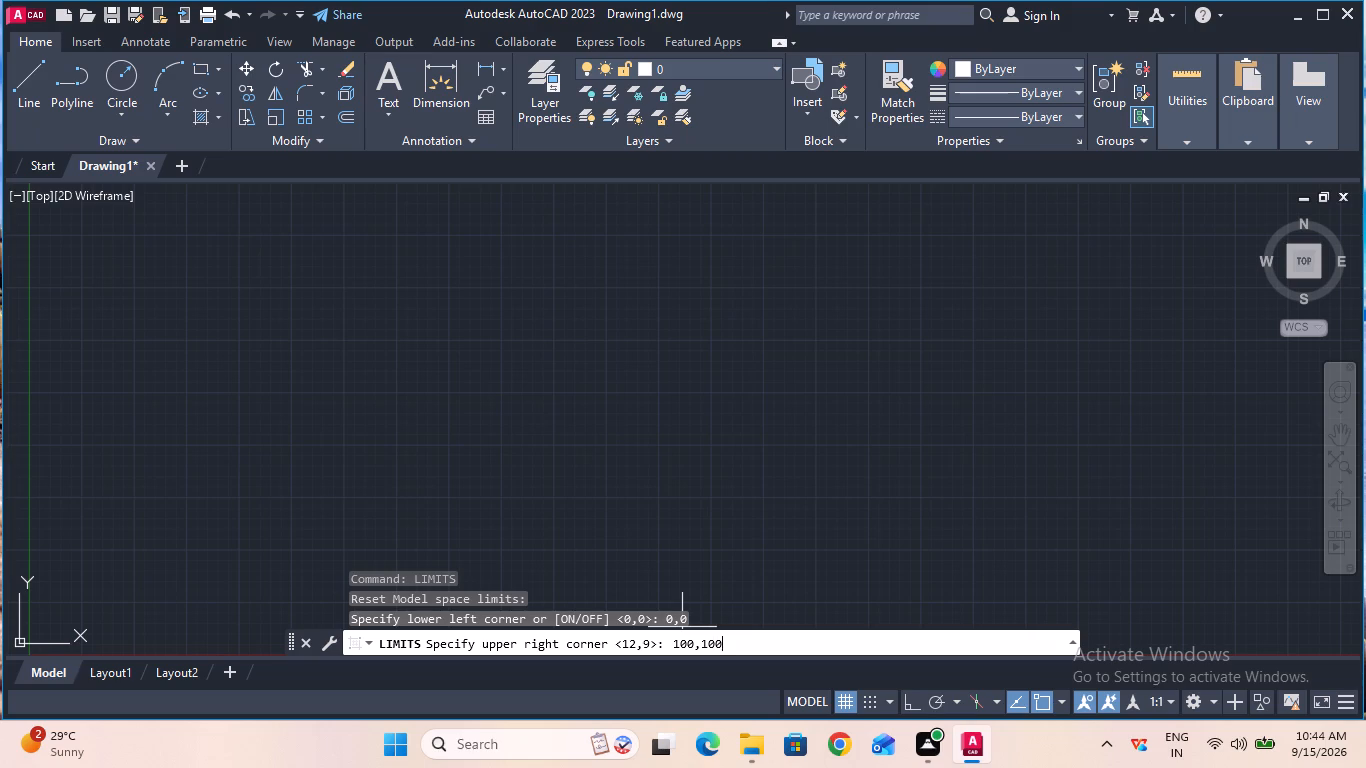
{"action": "key", "text": "Return"}
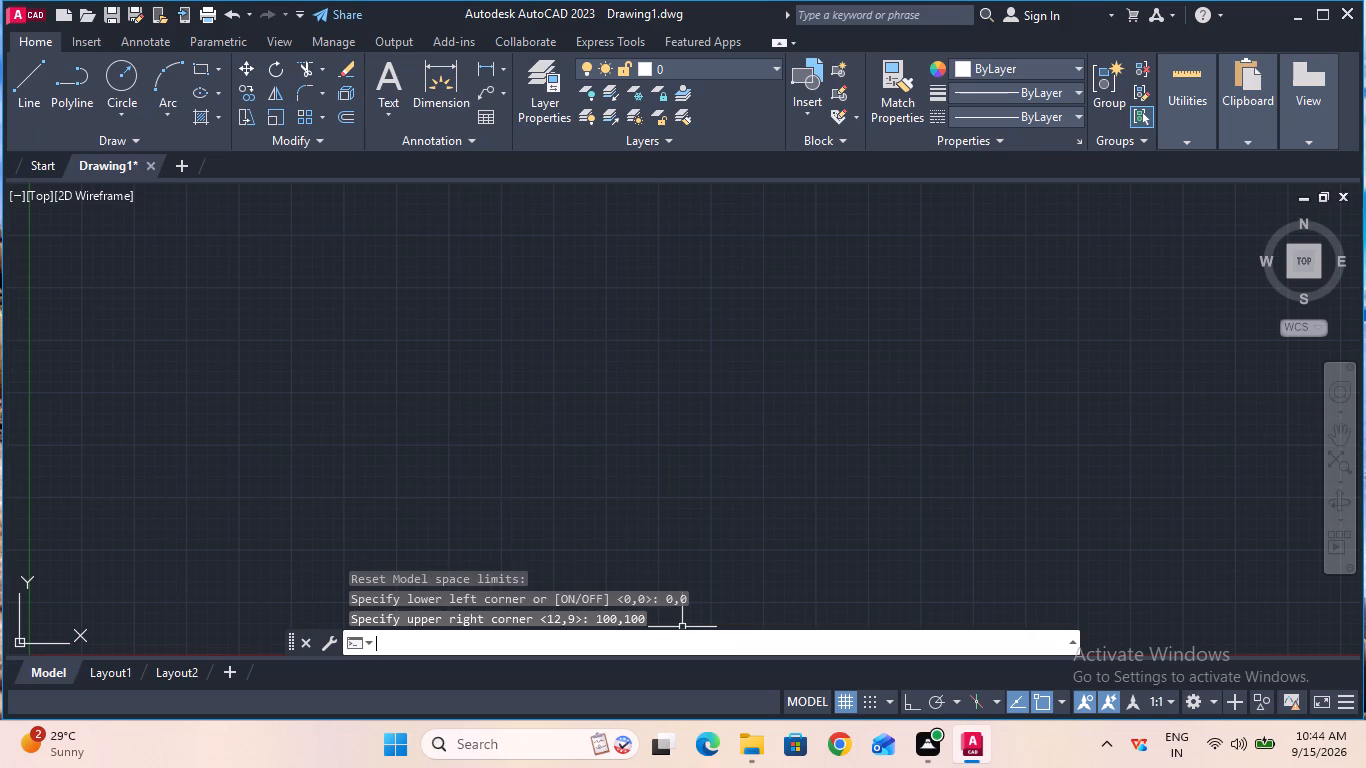
Zoom to All to fit the new drawing limits in the view.
{"action": "key", "text": "z"}
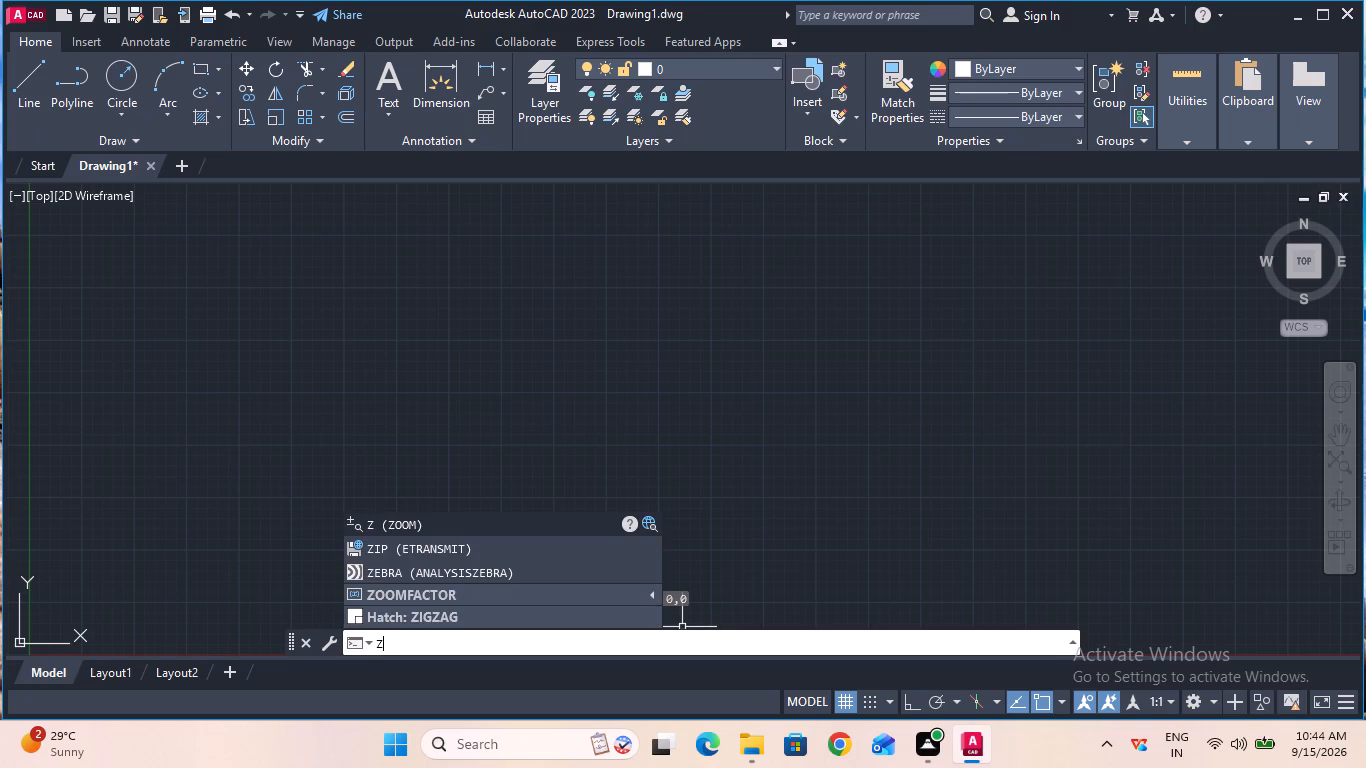
{"action": "key", "text": "Return"}
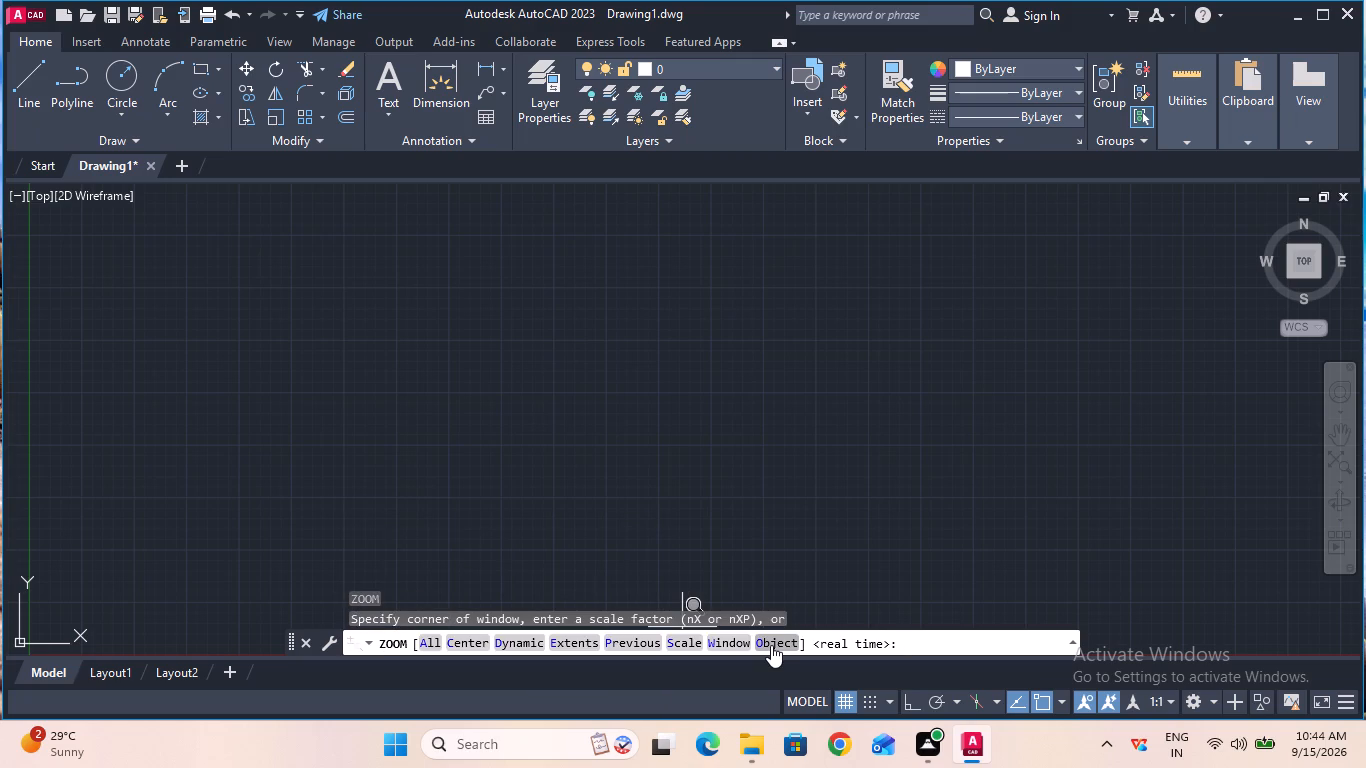
{"action": "key", "text": "a"}
{"action": "key", "text": "Return"}
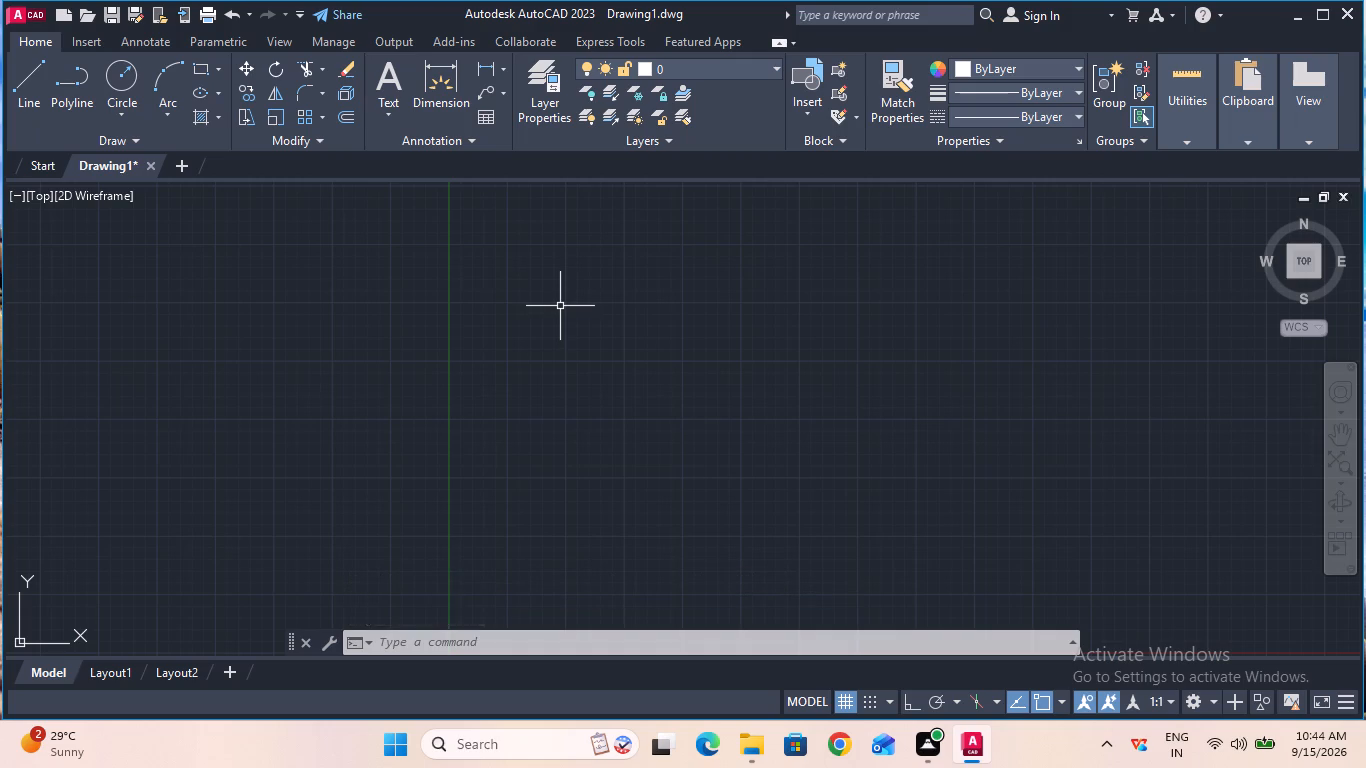
Turn on Ortho mode for drawing straight horizontal and vertical lines.
{"action": "key", "text": "F8"}
{"action": "left_click", "coordinate": [791, 368]}
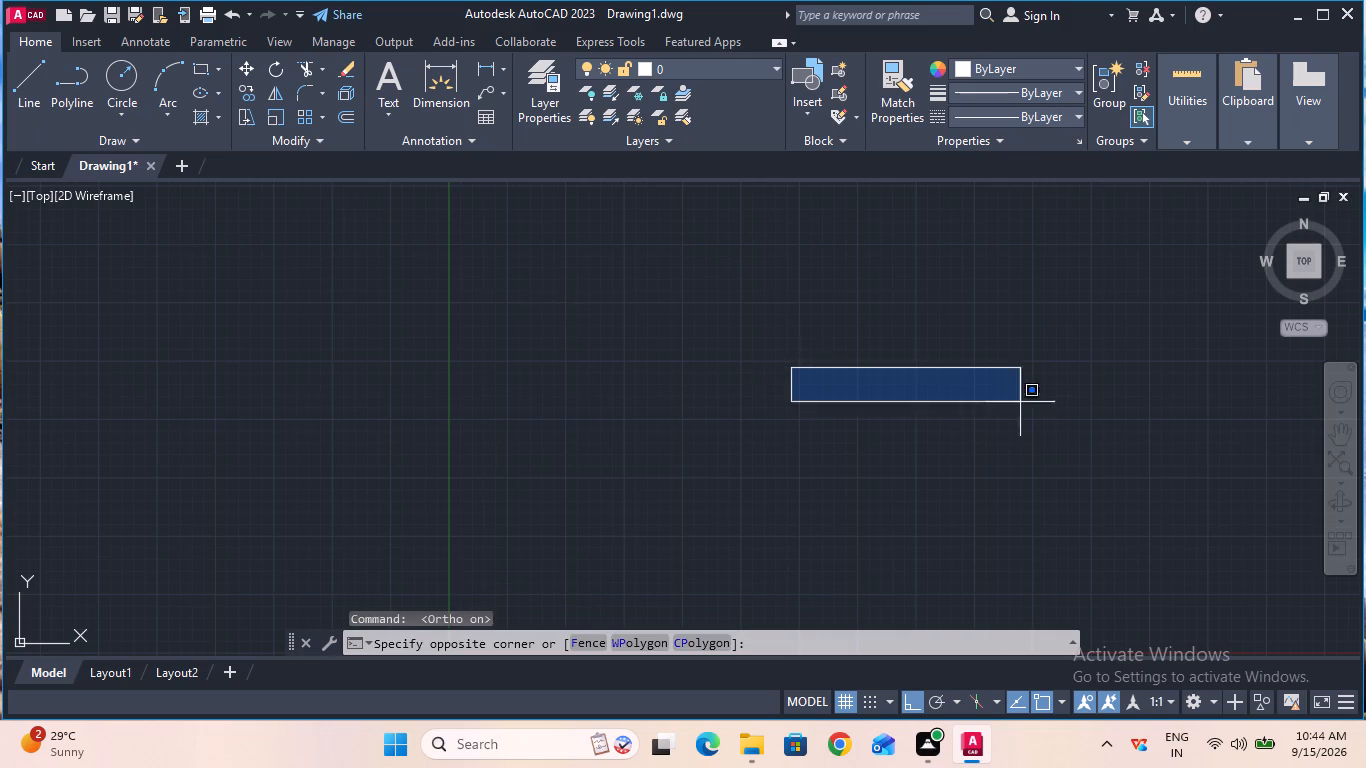
{"action": "left_click", "coordinate": [1164, 441]}
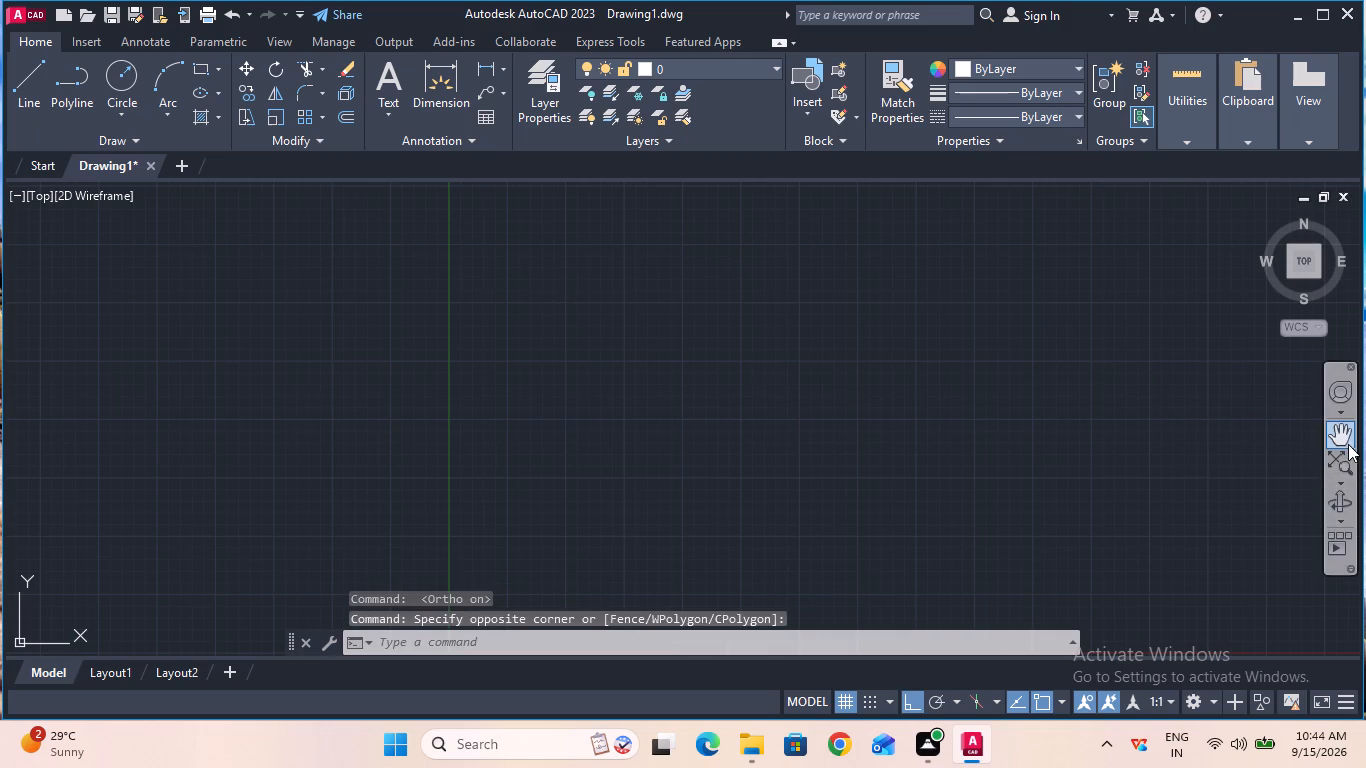
Draw a single horizontal line 72 mm long in an empty area of model space, running in the positive X direction.
{"action": "left_click", "coordinate": [1349, 442]}
{"action": "left_click_drag", "start_coordinate": [1220, 450], "coordinate": [1036, 464]}
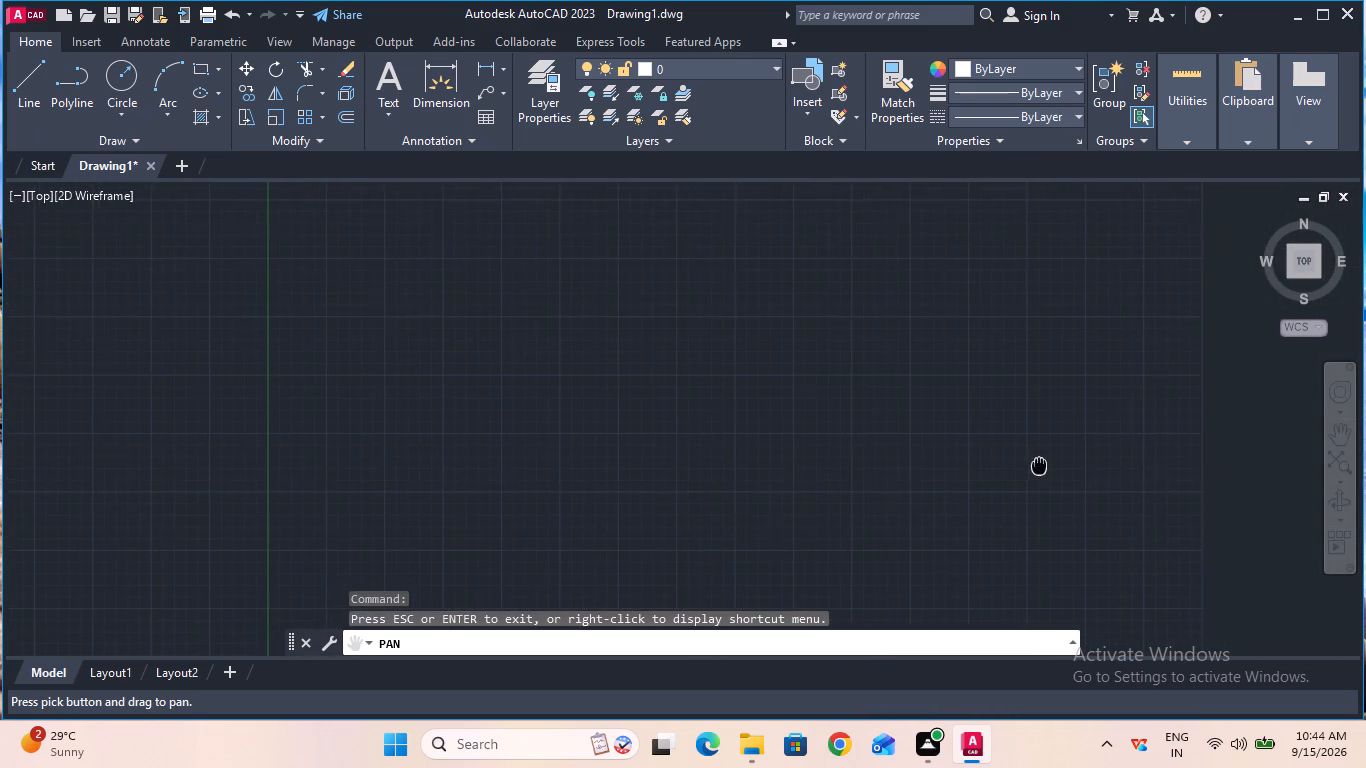
{"action": "left_click_drag", "start_coordinate": [1036, 464], "coordinate": [895, 630]}
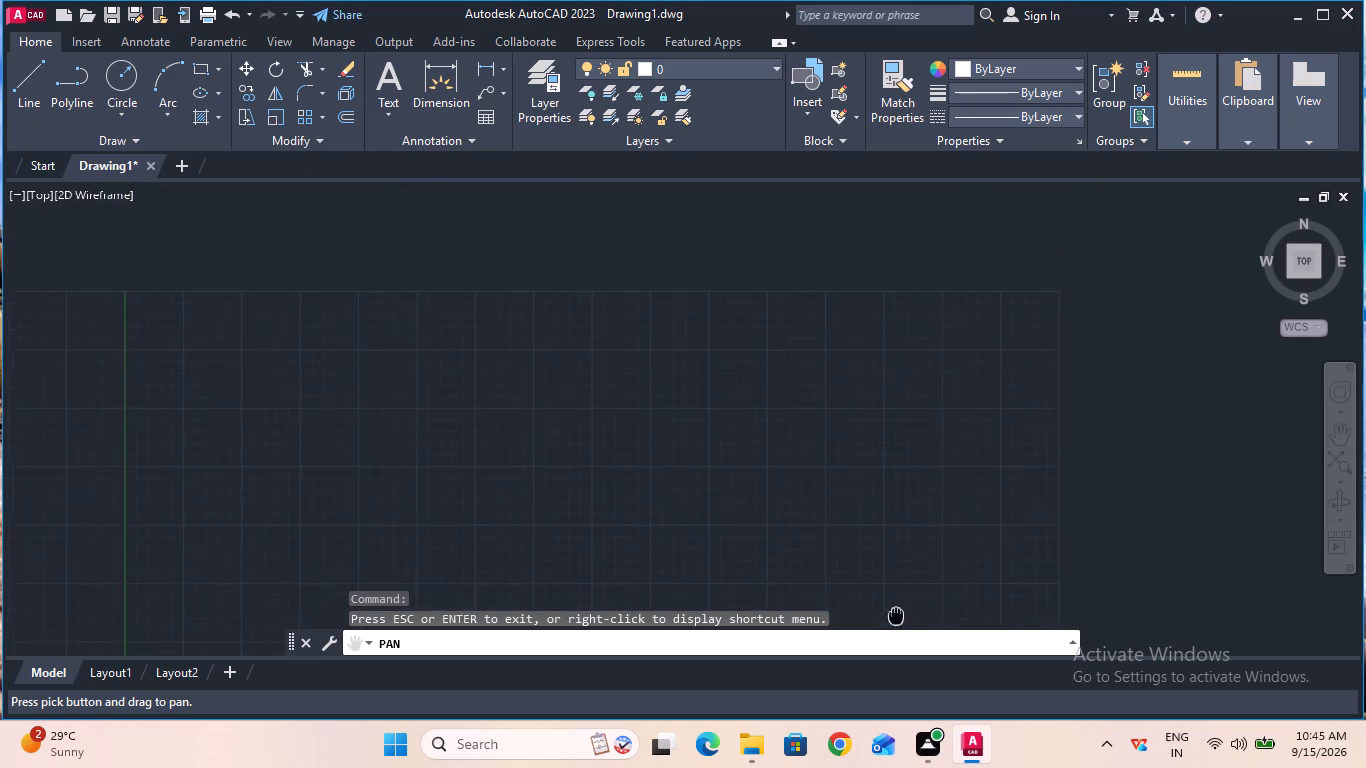
{"action": "left_click_drag", "start_coordinate": [895, 630], "coordinate": [889, 704]}
{"action": "left_click_drag", "start_coordinate": [970, 476], "coordinate": [881, 499]}
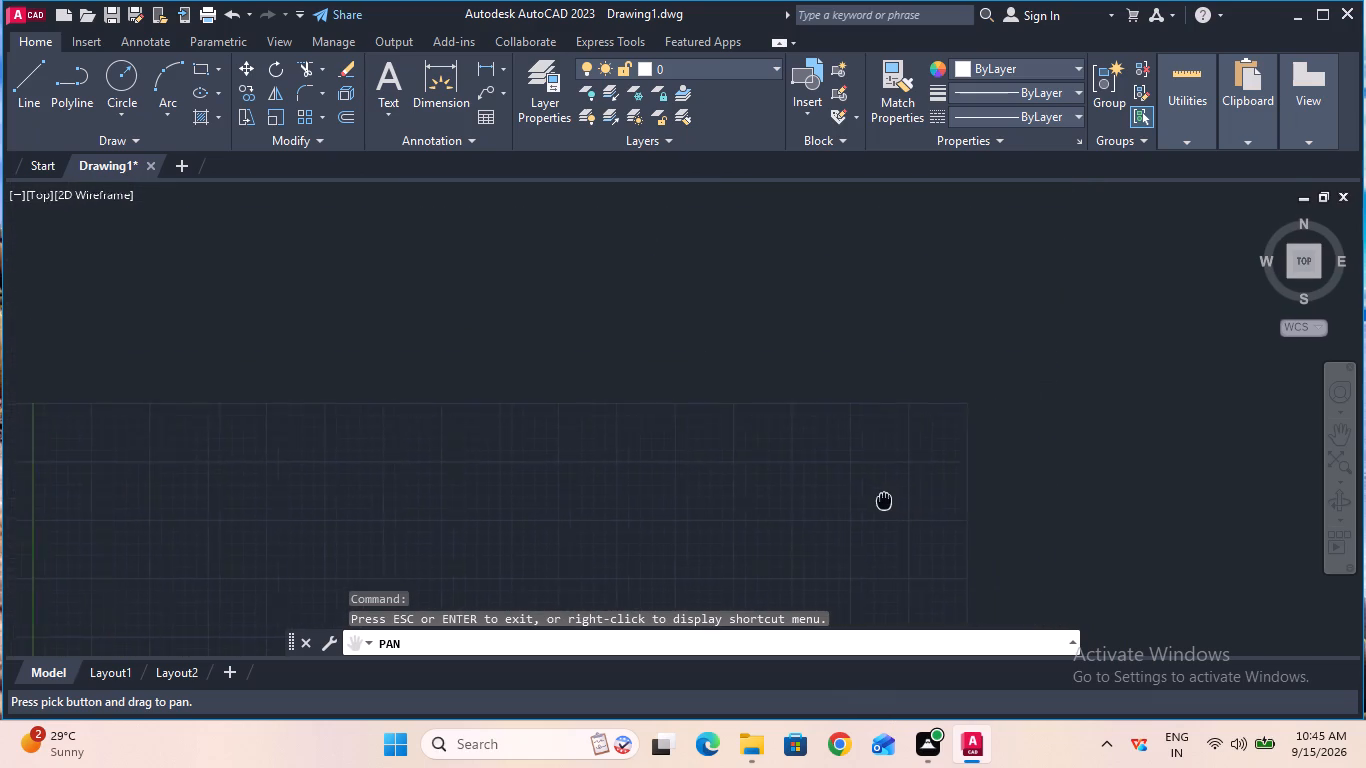
{"action": "left_click_drag", "start_coordinate": [881, 499], "coordinate": [861, 505]}
{"action": "key", "text": "Escape"}
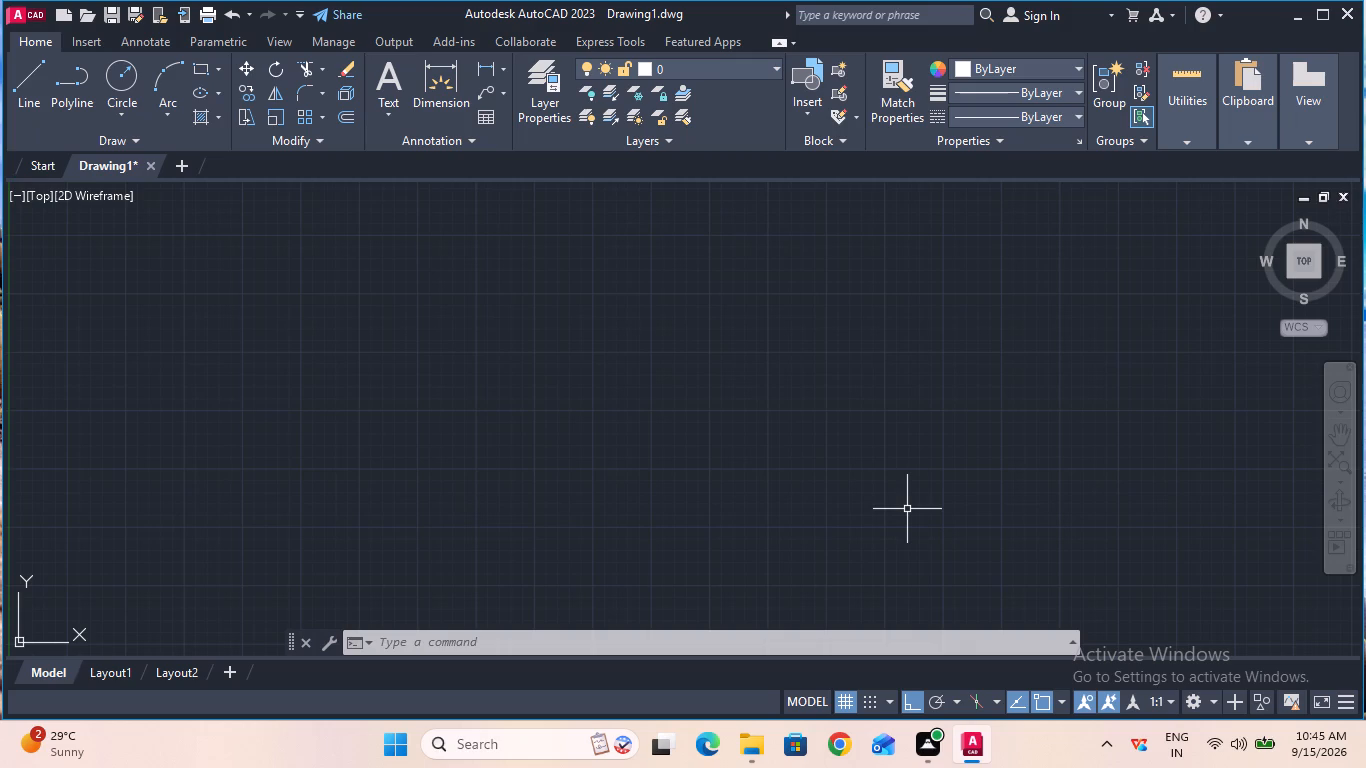
{"action": "left_click", "coordinate": [40, 100]}
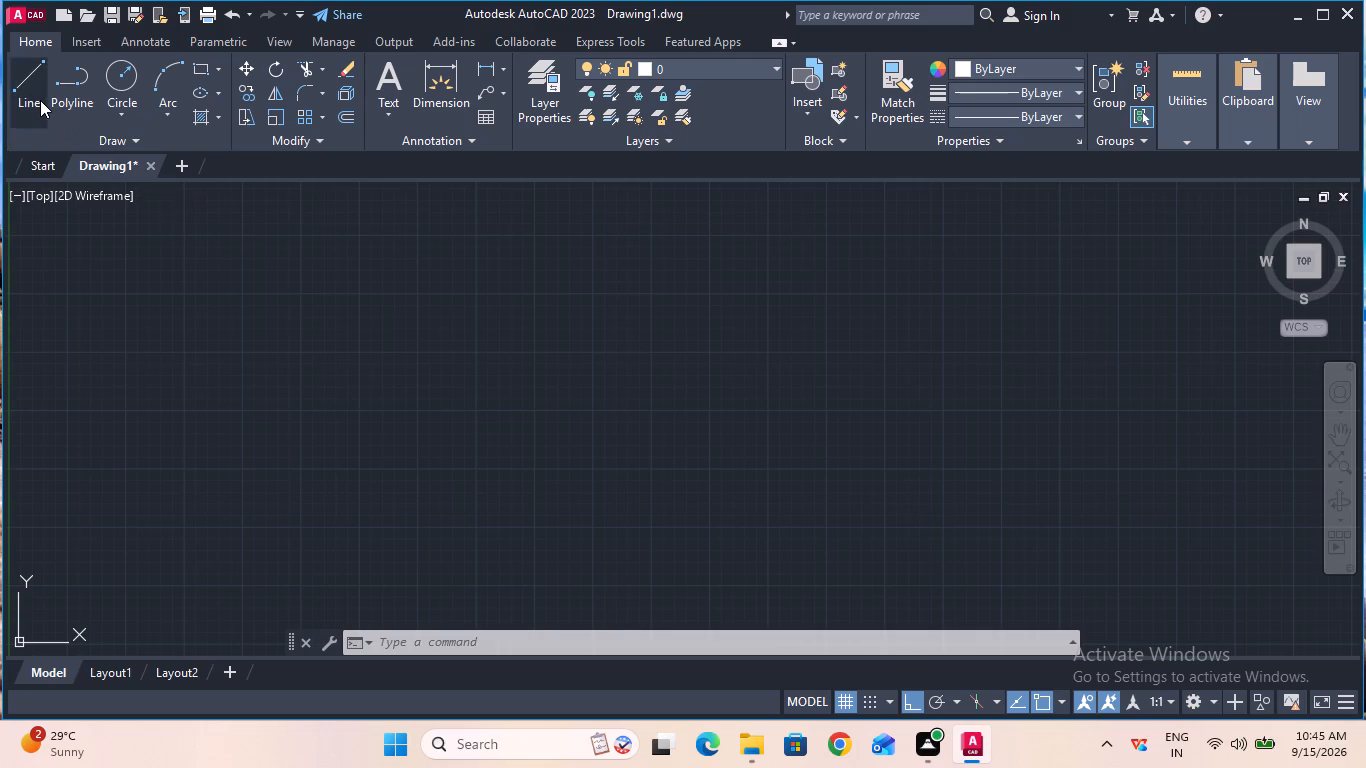
{"action": "left_click", "coordinate": [418, 296]}
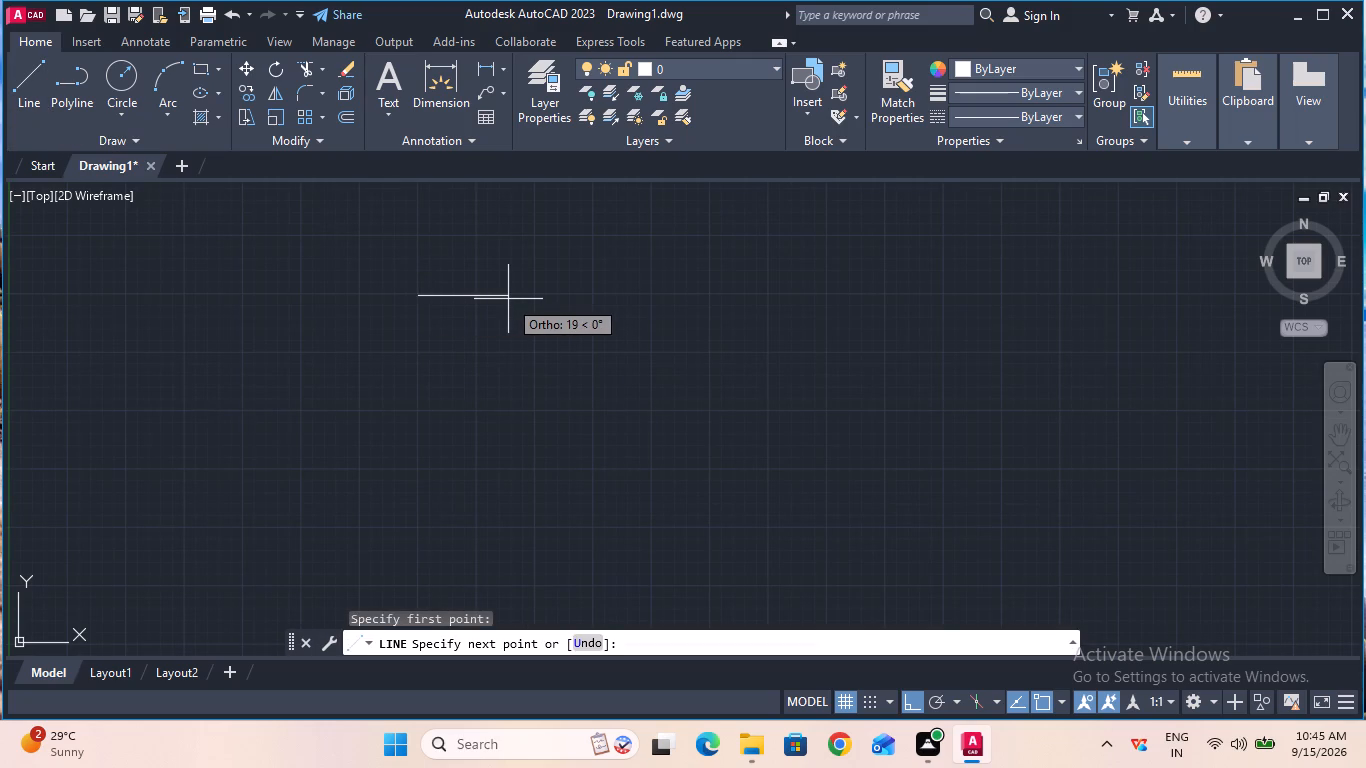
{"action": "type", "text": "72"}
{"action": "key", "text": "Return"}
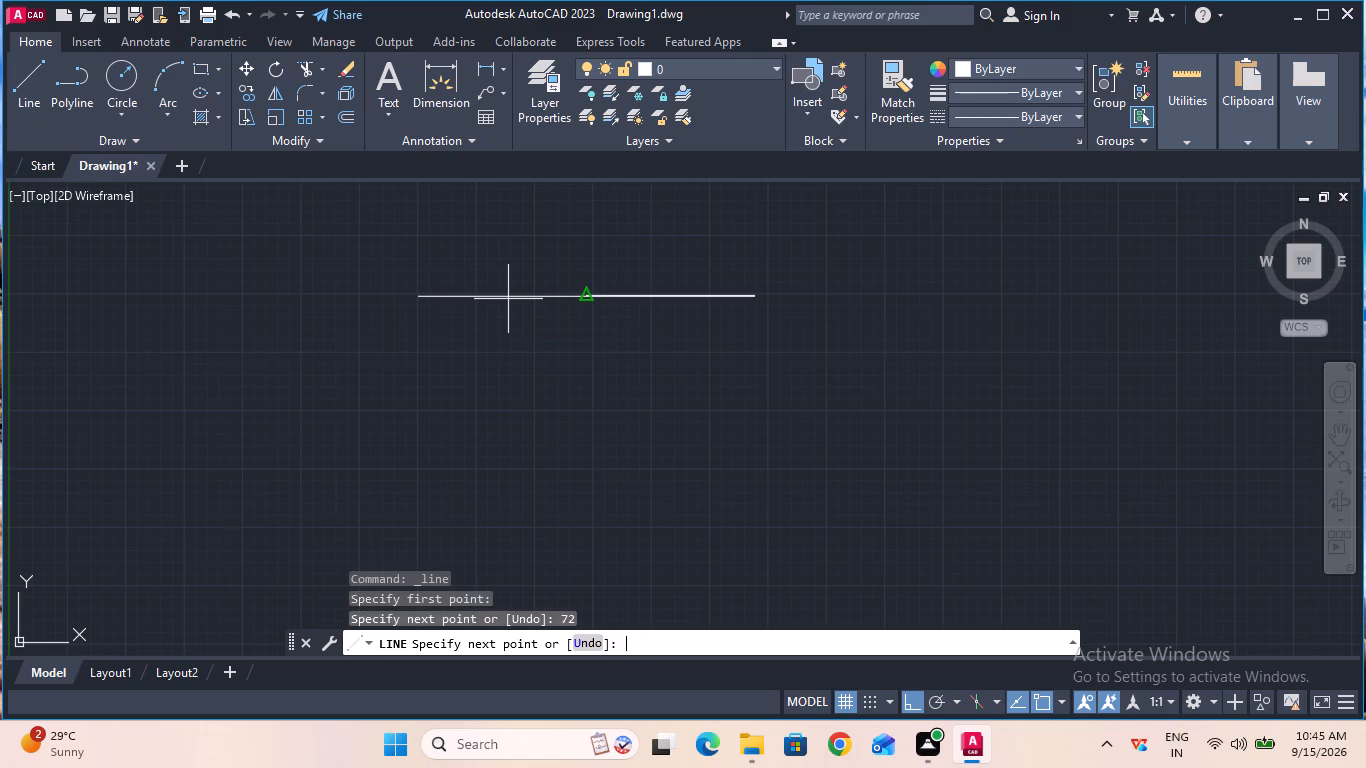
{"action": "key", "text": "Escape"}
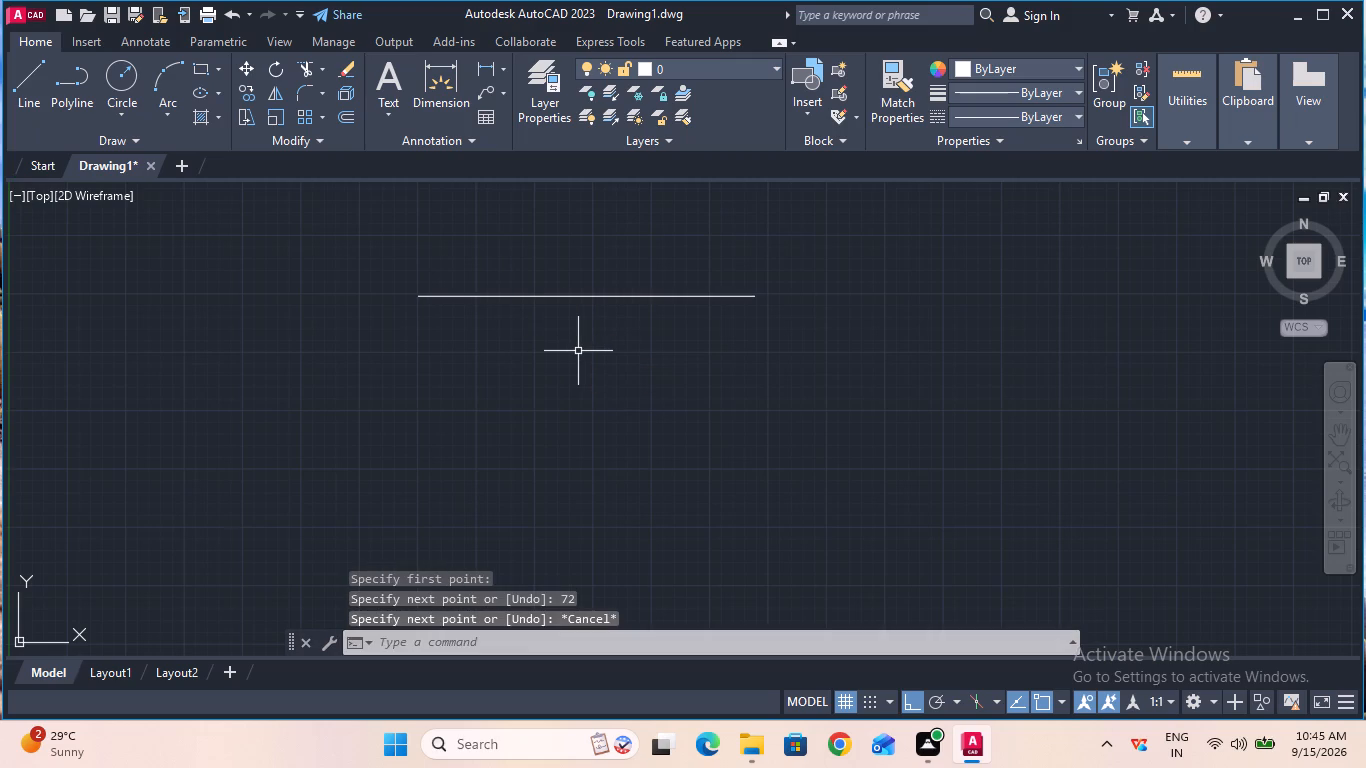
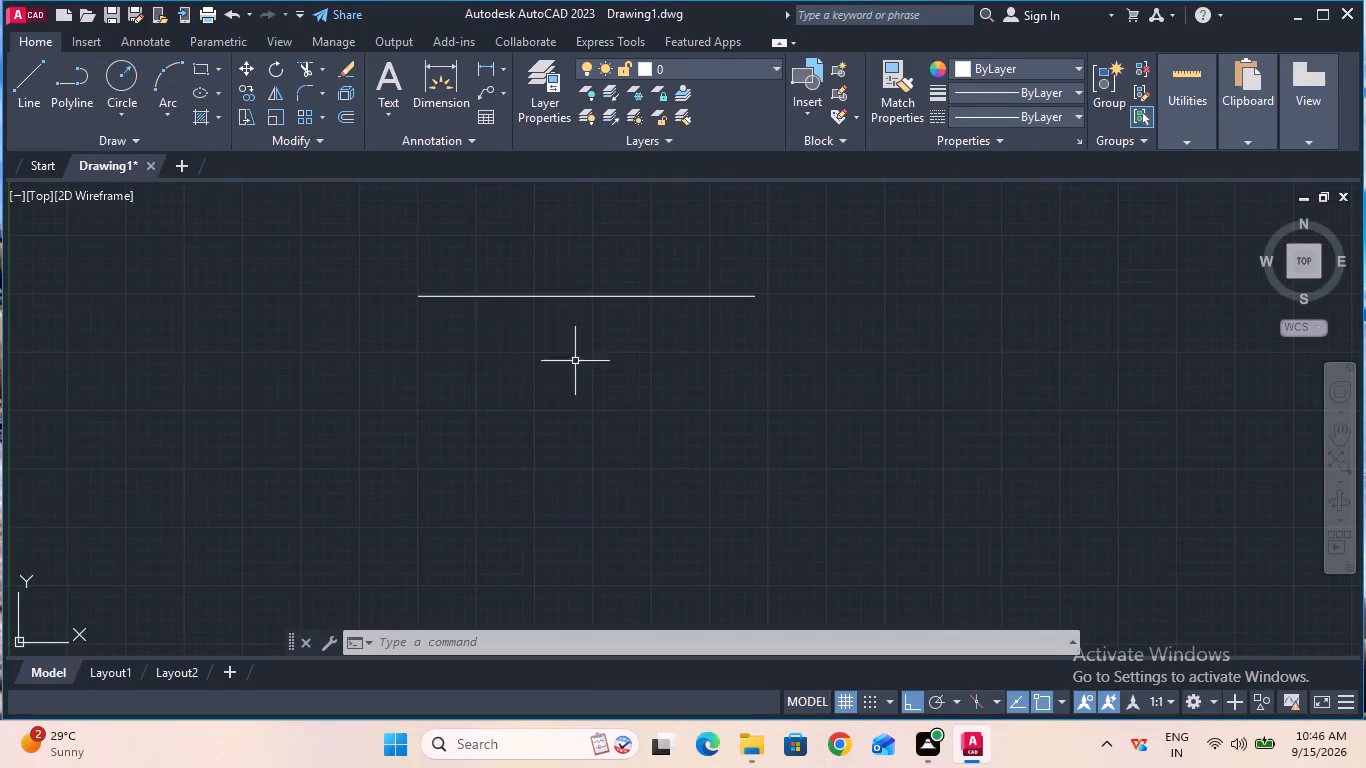
Complete the 72 by 38 mm rectangle below the horizontal line with connected lines of 38 mm, 72 mm and 38 mm from its left end.
{"action": "left_click", "coordinate": [23, 91]}
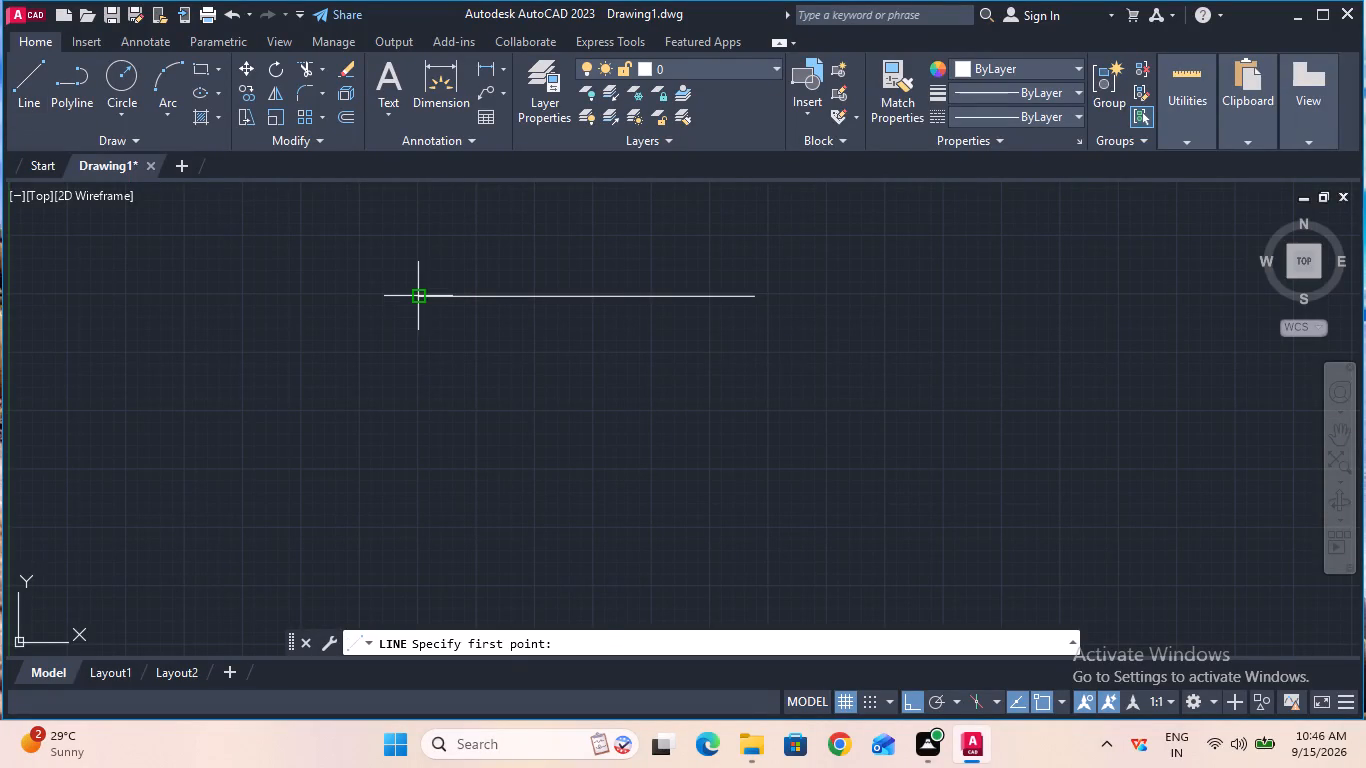
{"action": "left_click", "coordinate": [416, 294]}
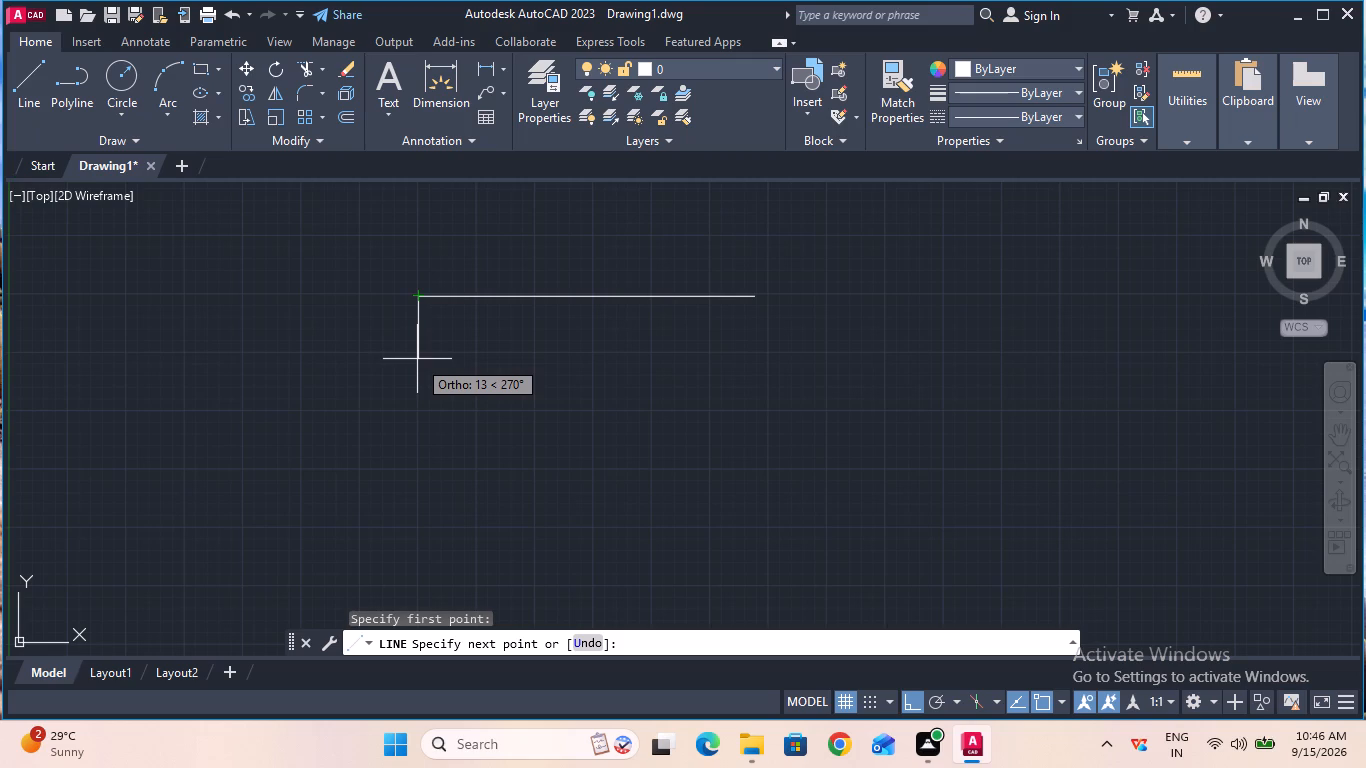
{"action": "key", "text": "3"}
{"action": "key", "text": "8"}
{"action": "key", "text": "Return"}
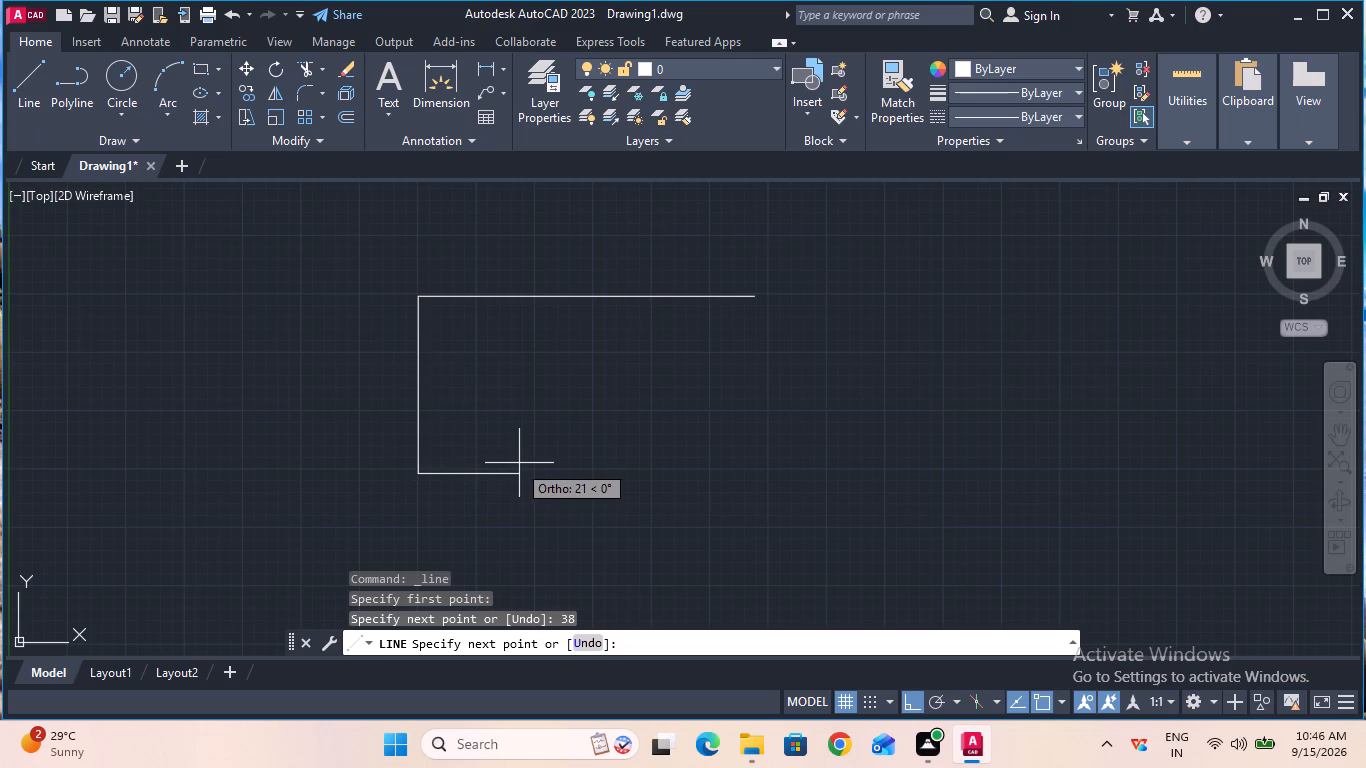
{"action": "type", "text": "72"}
{"action": "key", "text": "Return"}
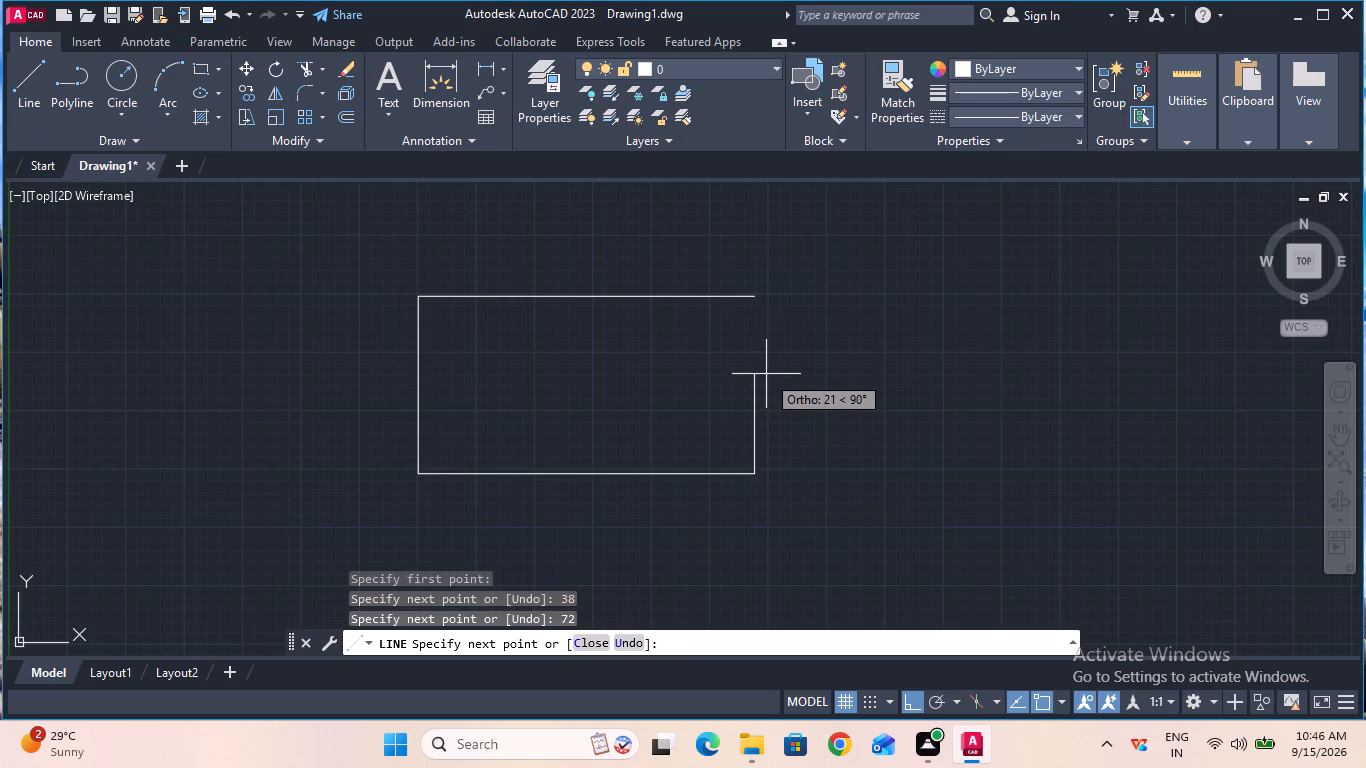
{"action": "type", "text": "38"}
{"action": "key", "text": "Return"}
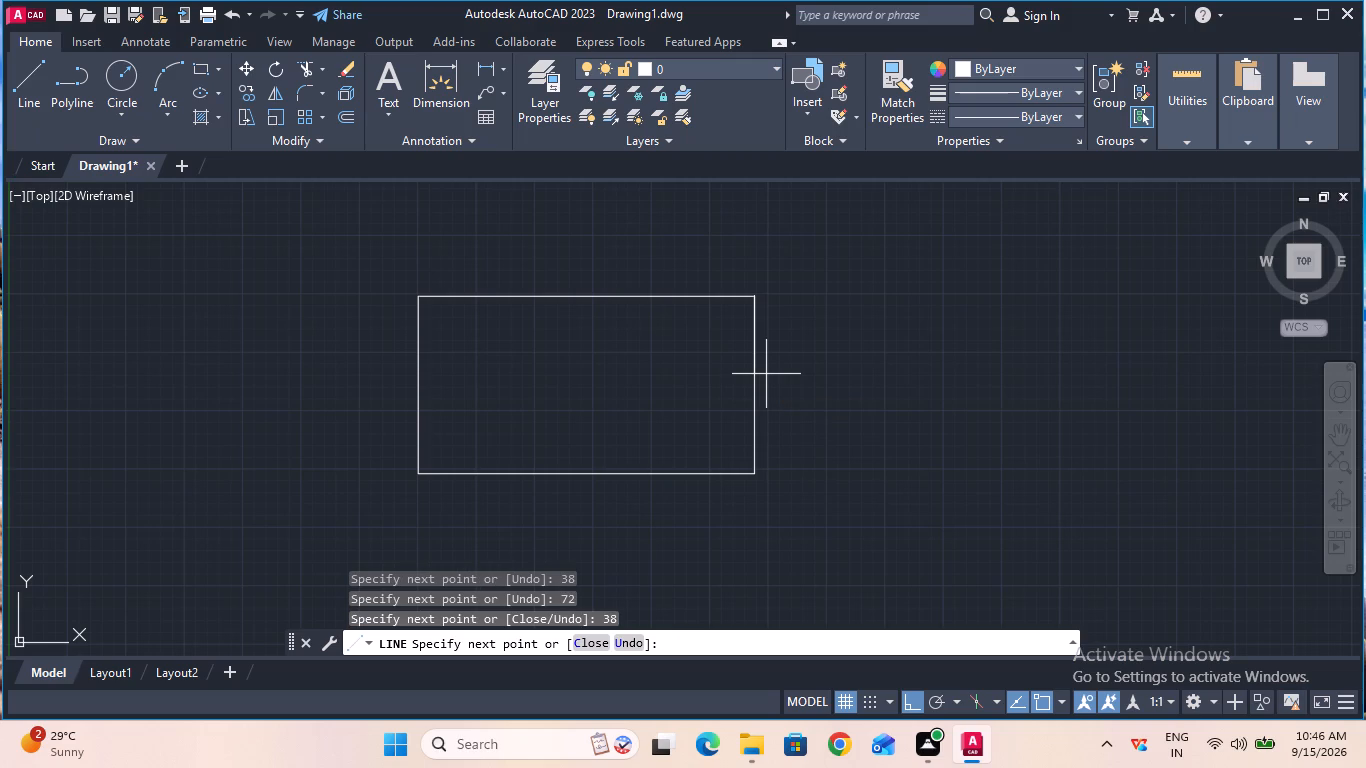
{"action": "key", "text": "Escape"}
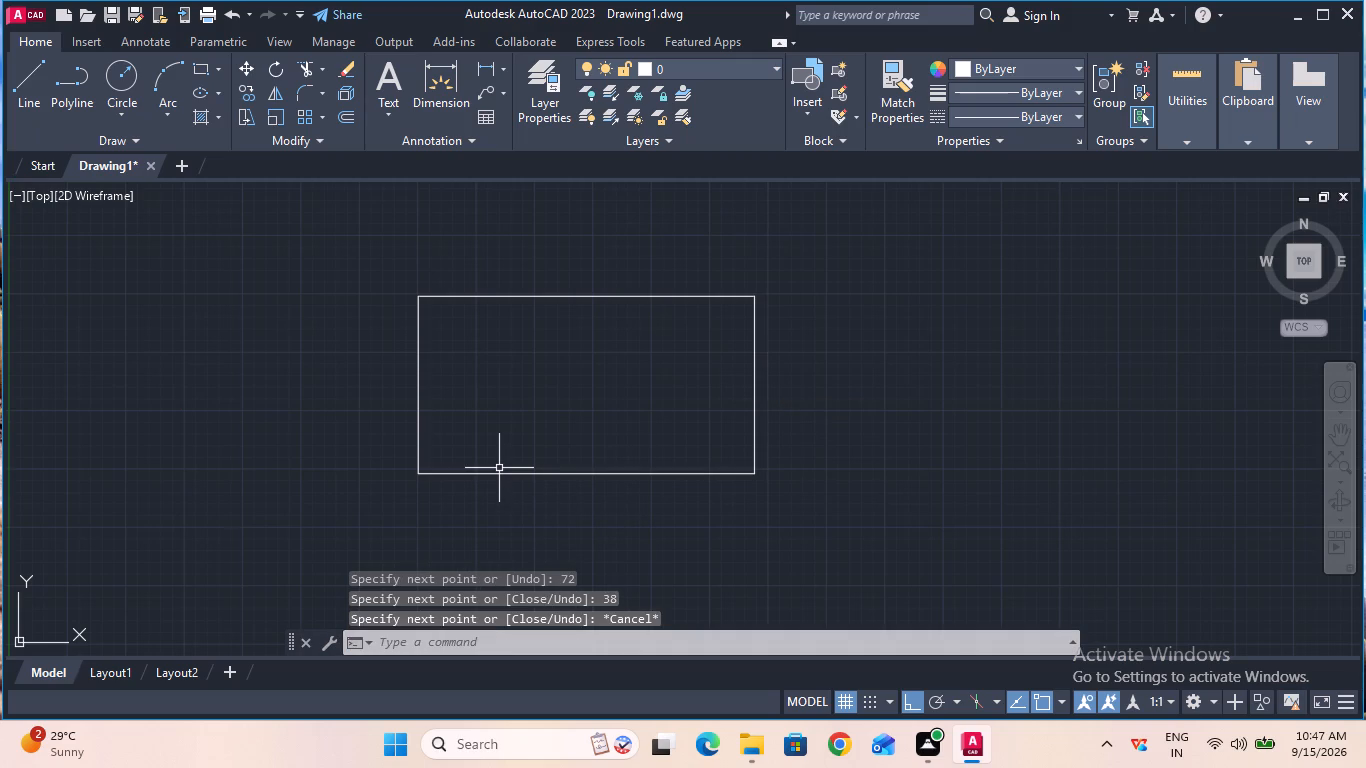
Fillet both lower corners of the rectangle with a 15 mm radius.
{"action": "left_click", "coordinate": [303, 90]}
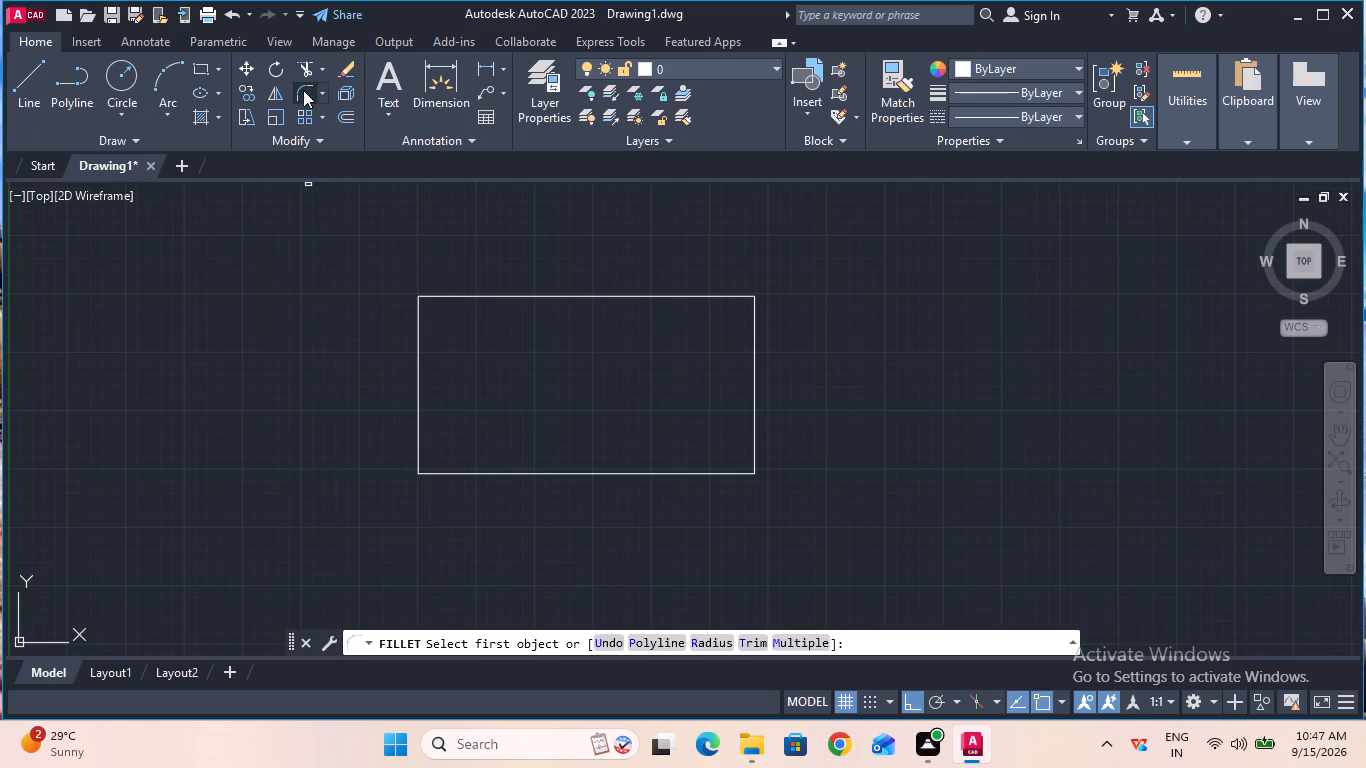
{"action": "left_click", "coordinate": [710, 650]}
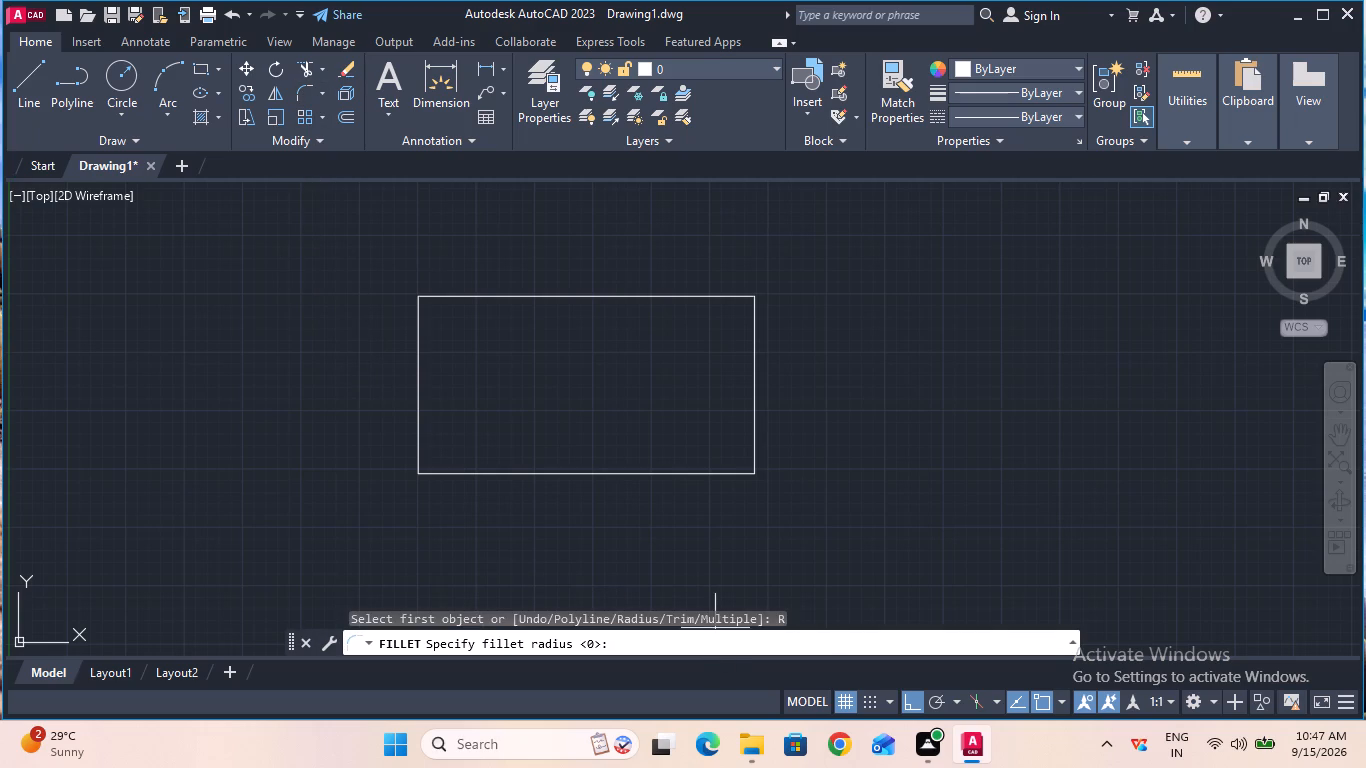
{"action": "double_click", "coordinate": [697, 640]}
{"action": "type", "text": "15"}
{"action": "key", "text": "Return"}
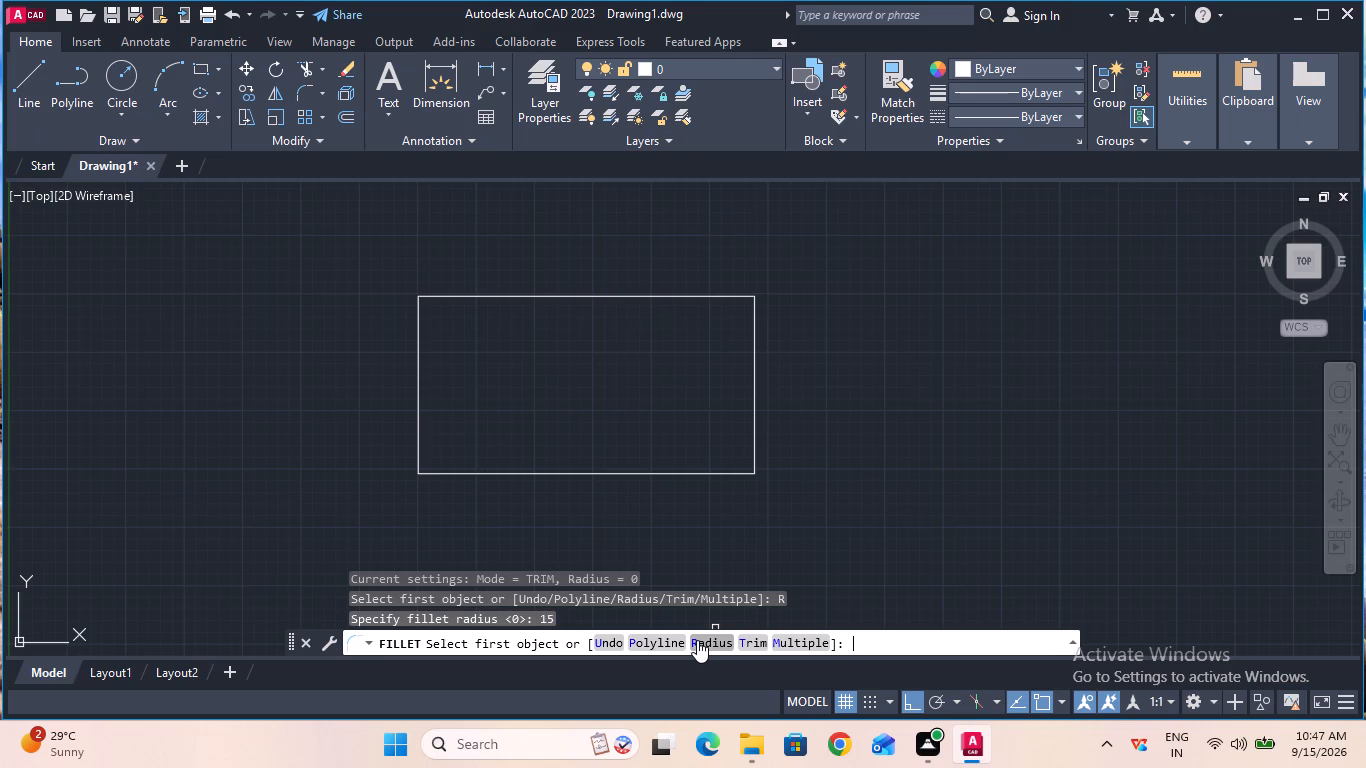
{"action": "left_click", "coordinate": [418, 425]}
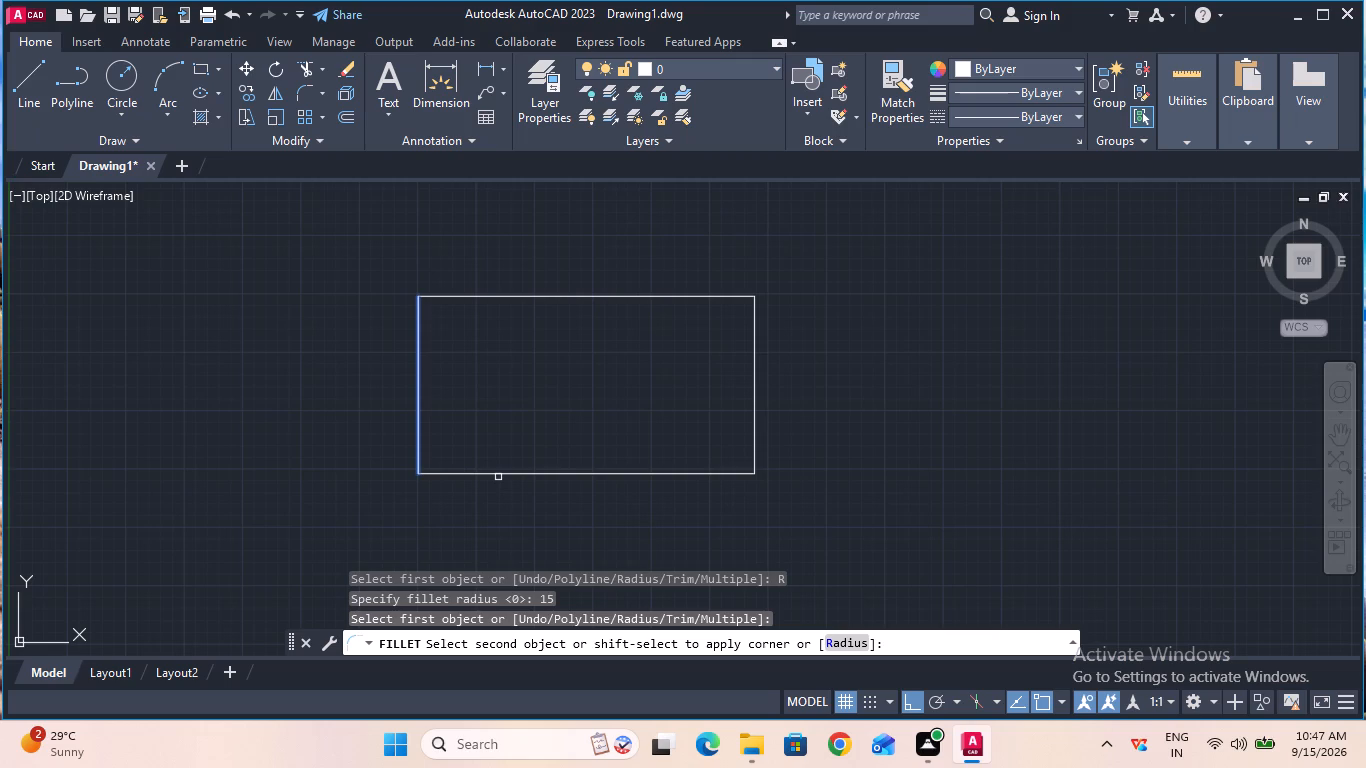
{"action": "left_click", "coordinate": [498, 475]}
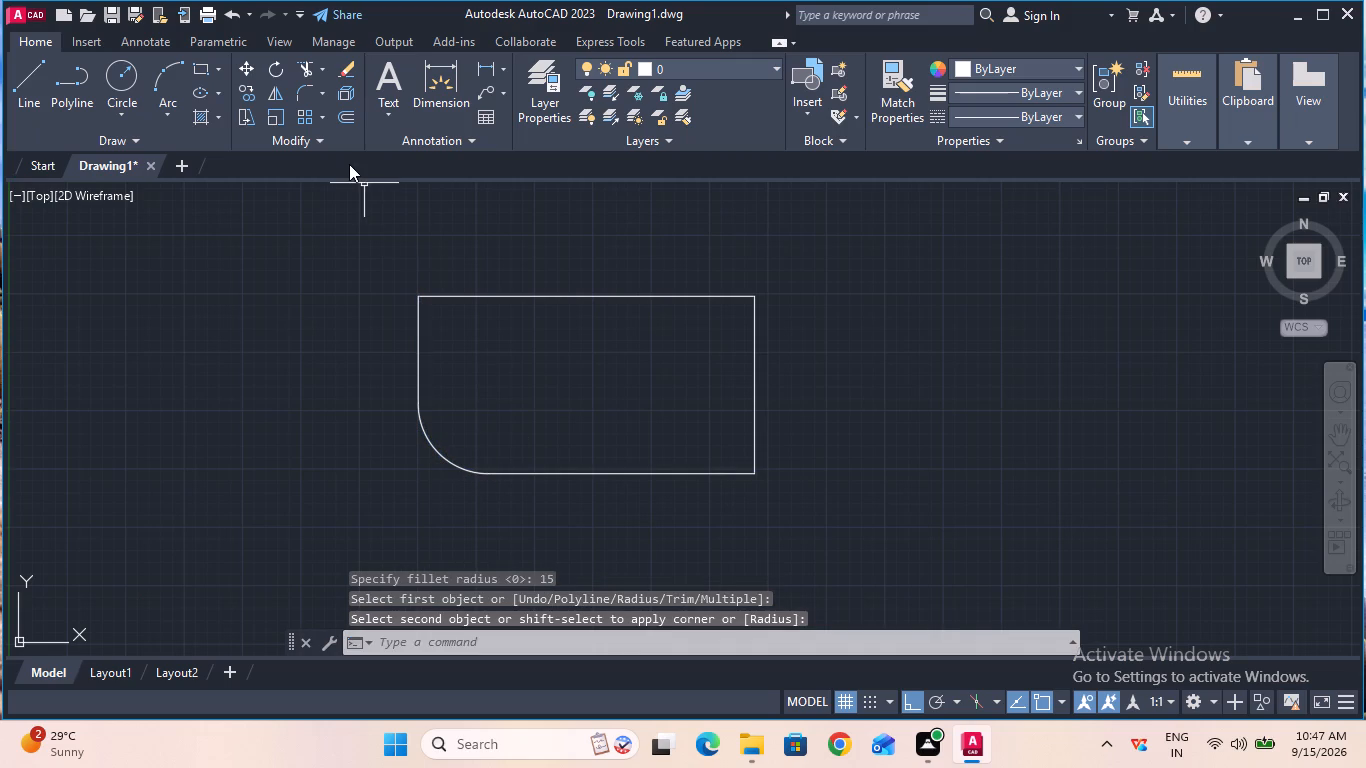
{"action": "left_click", "coordinate": [302, 93]}
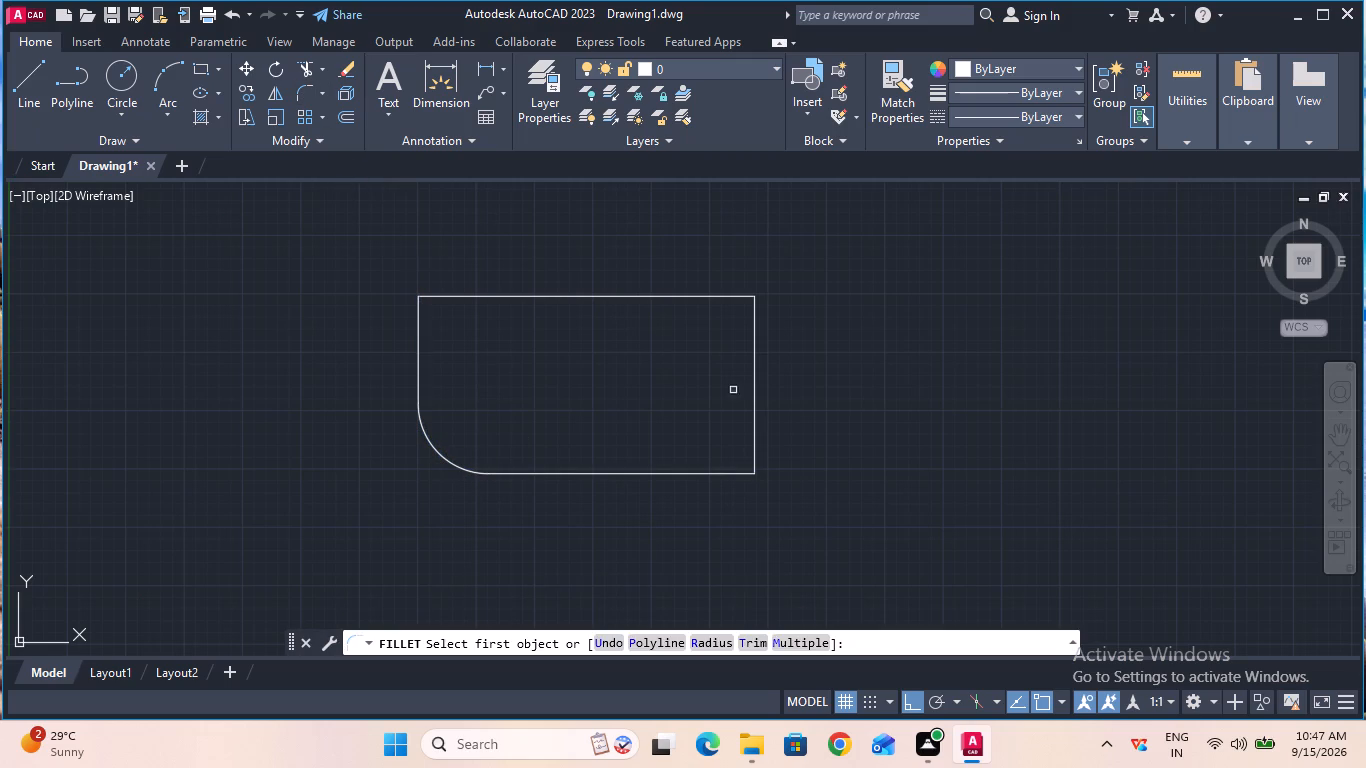
{"action": "left_click", "coordinate": [757, 396]}
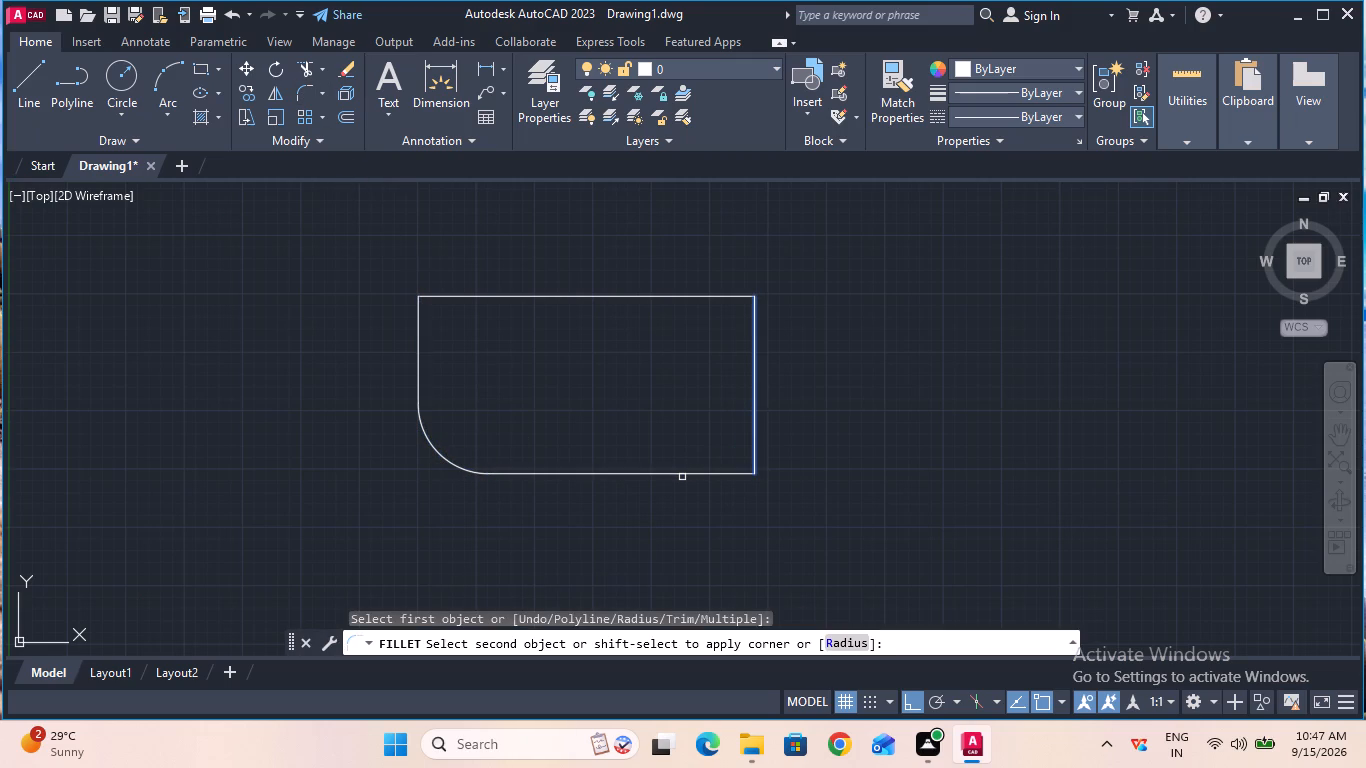
{"action": "left_click", "coordinate": [682, 473]}
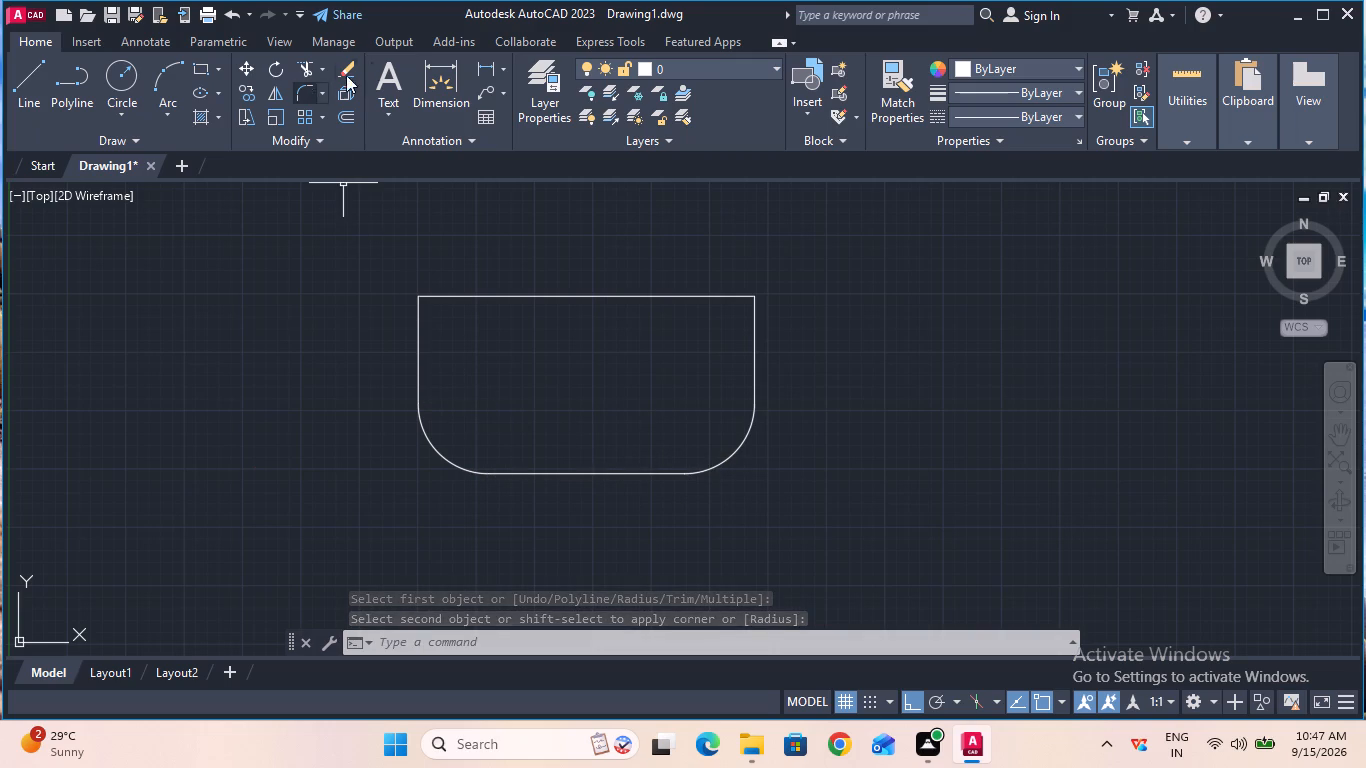
Check the length of the bottom line between the two fillets using a temporary linear dimension.
{"action": "left_click", "coordinate": [483, 70]}
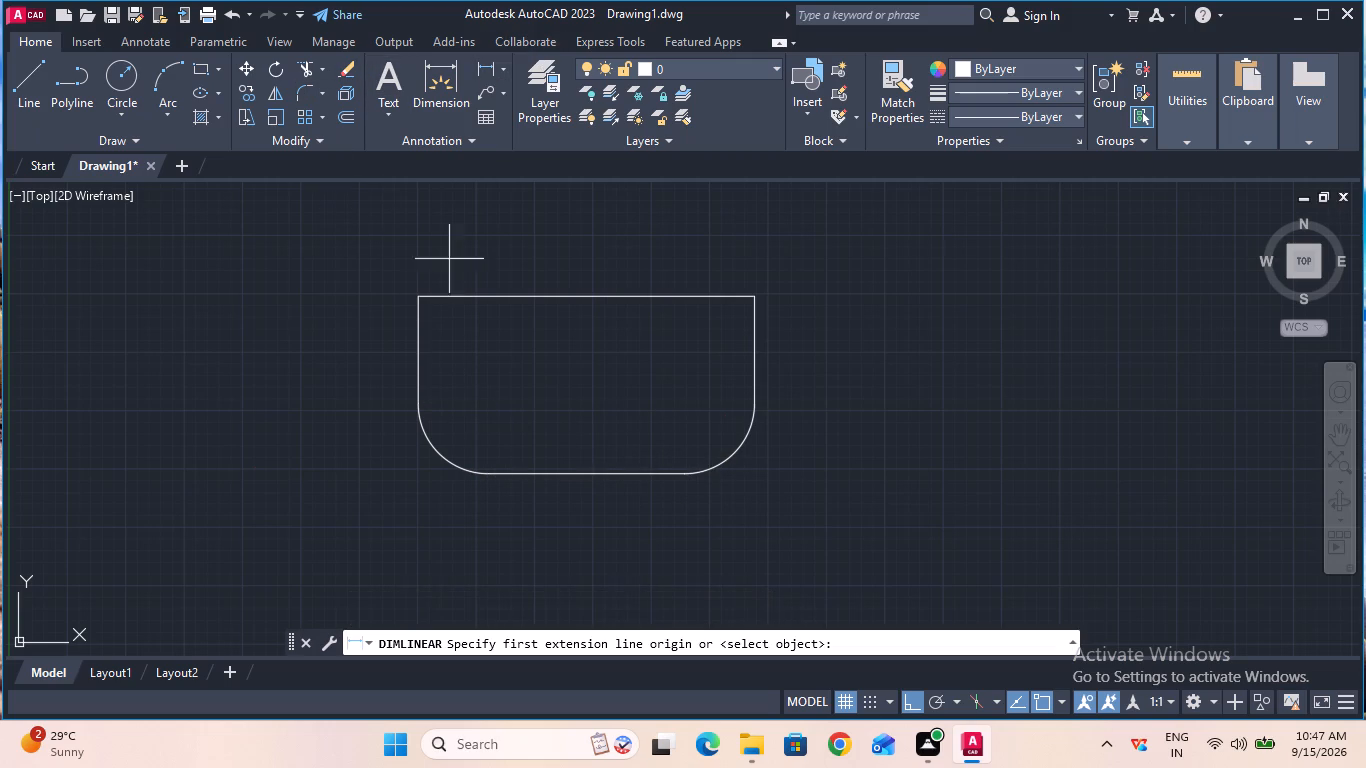
{"action": "left_click", "coordinate": [490, 475]}
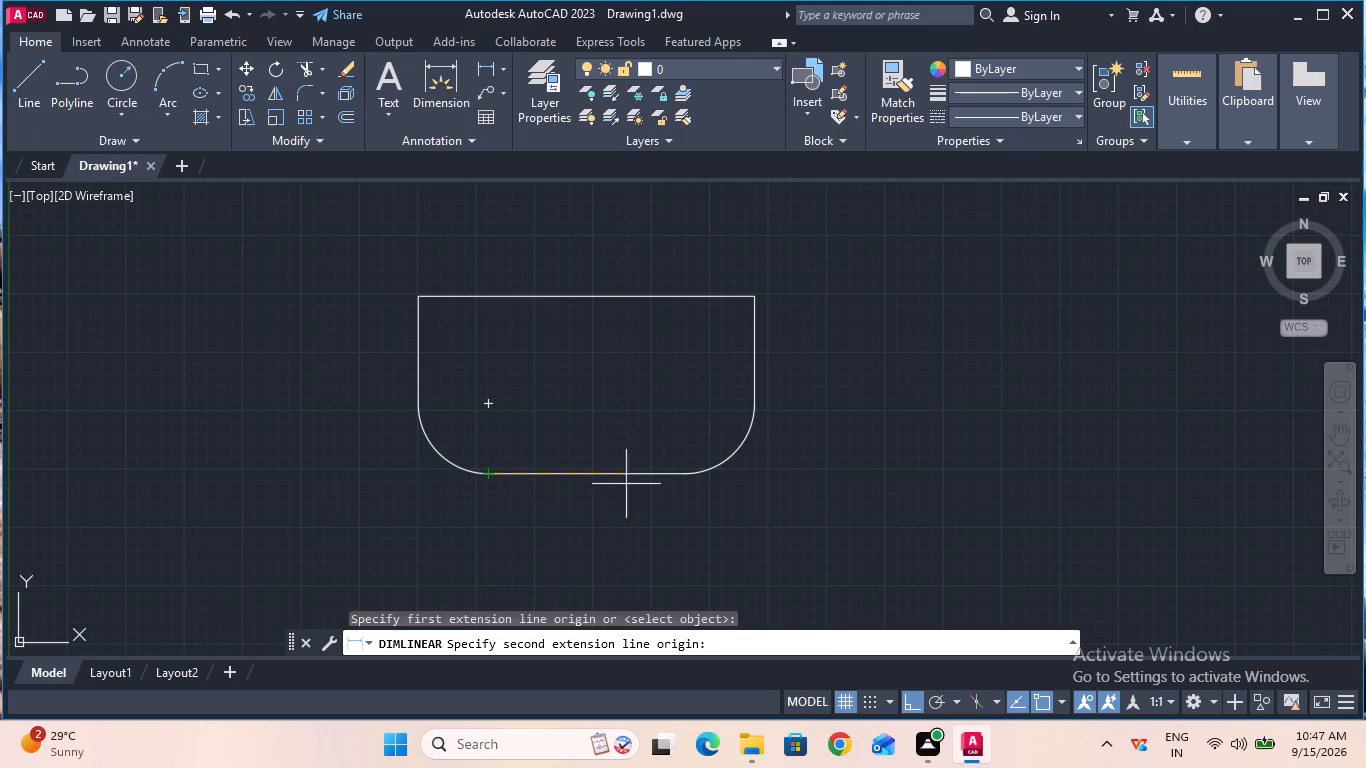
{"action": "left_click", "coordinate": [683, 478]}
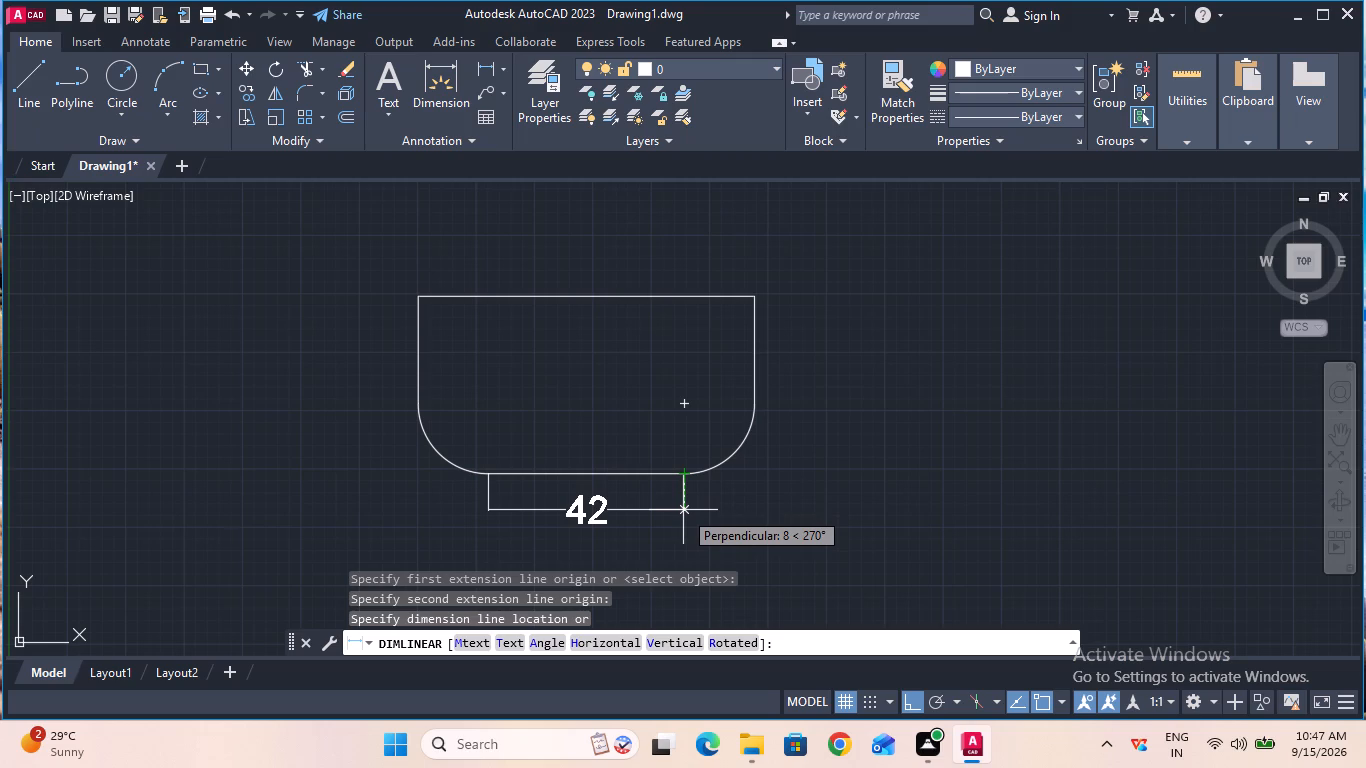
{"action": "key", "text": "grave"}
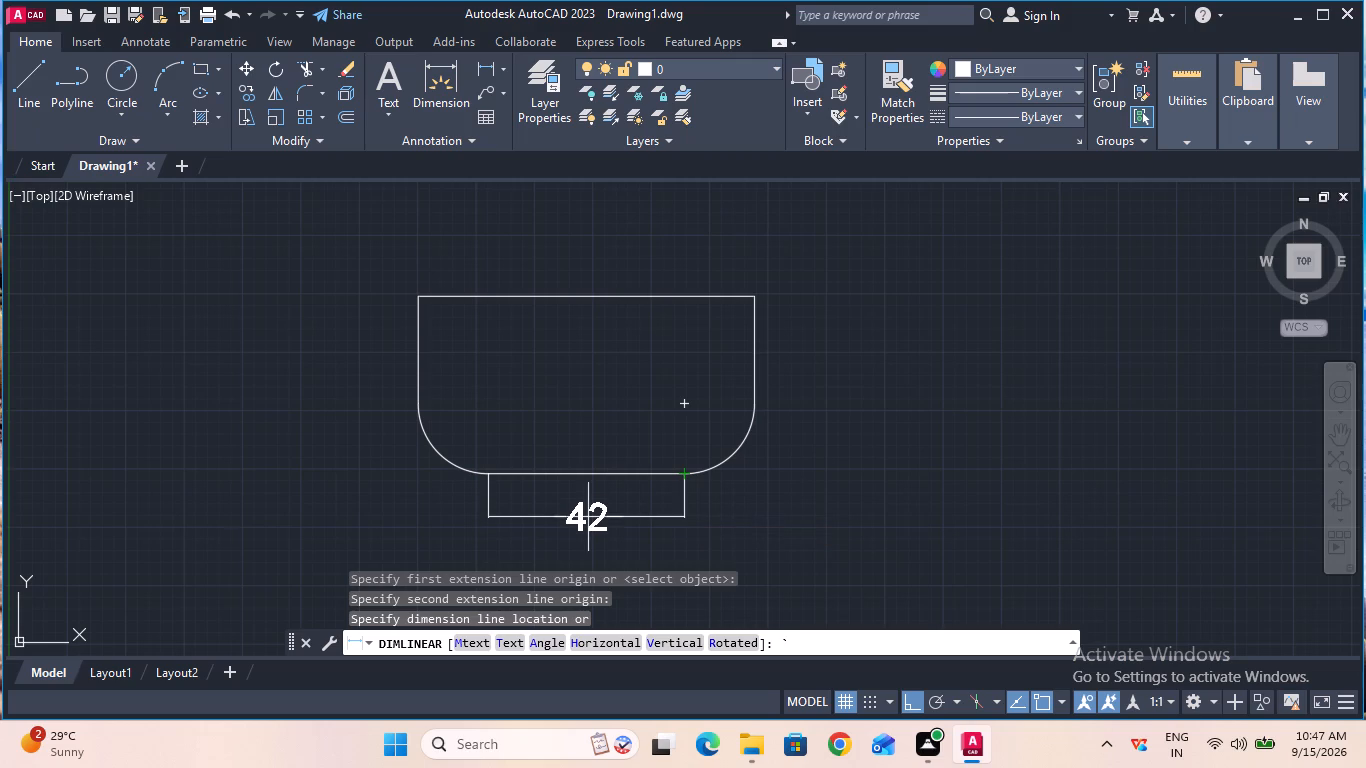
{"action": "key", "text": "Escape"}
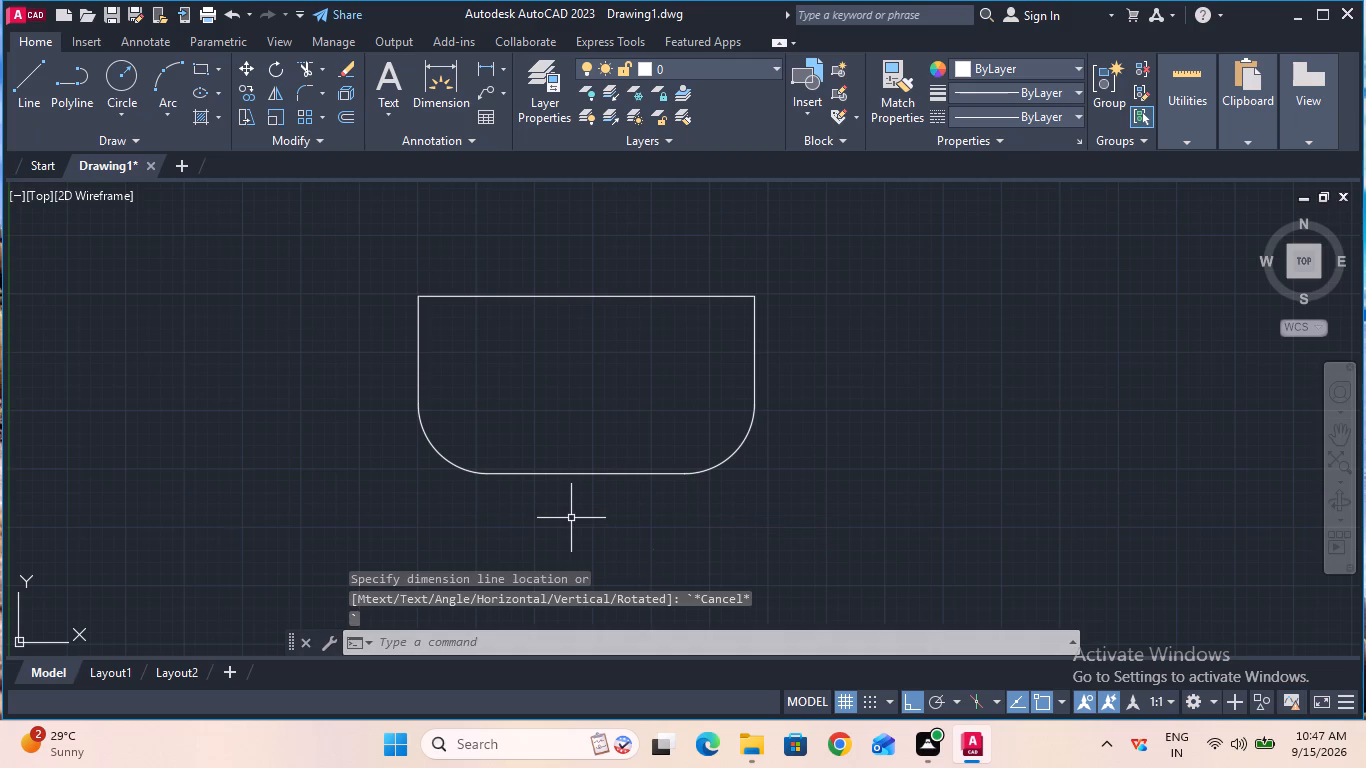
Erase the two fillet arcs at the lower corners, keeping the trimmed straight lines.
{"action": "left_click", "coordinate": [448, 460]}
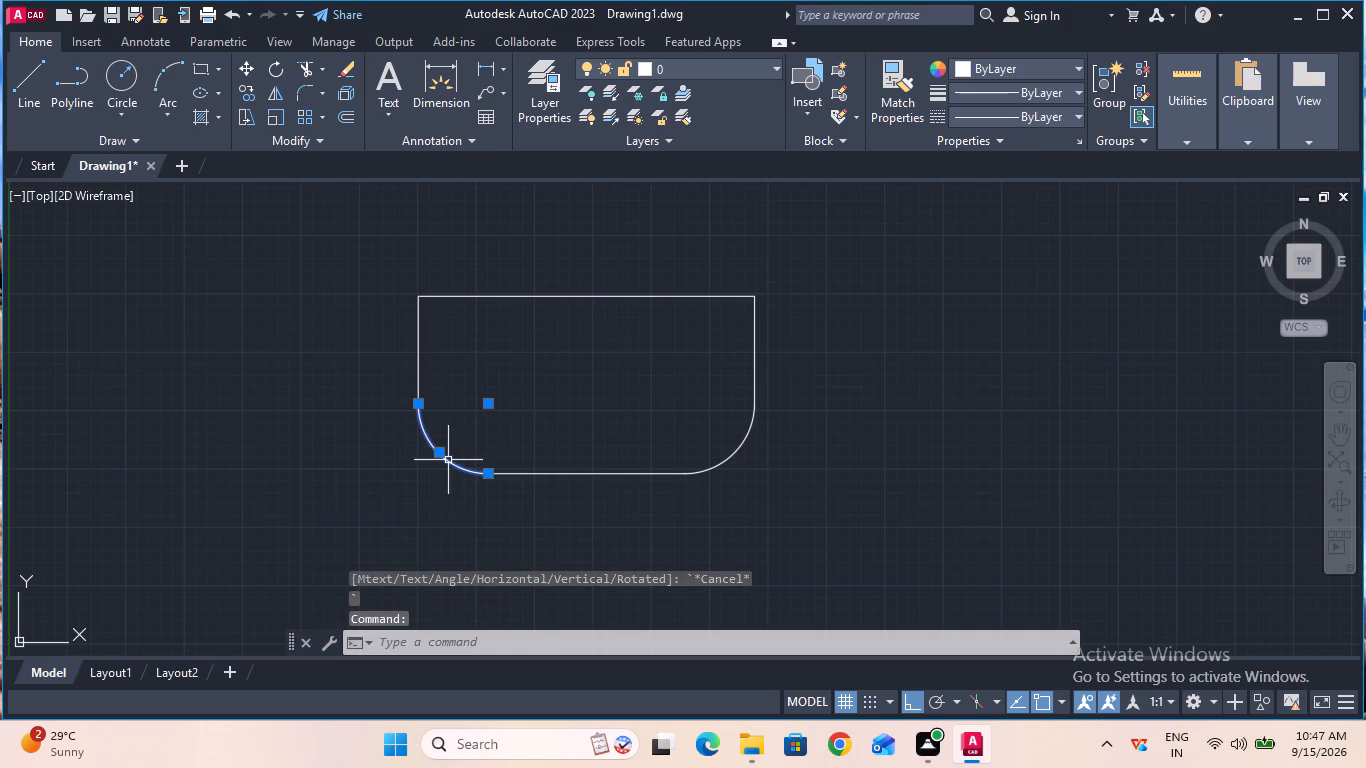
{"action": "key", "text": "Delete"}
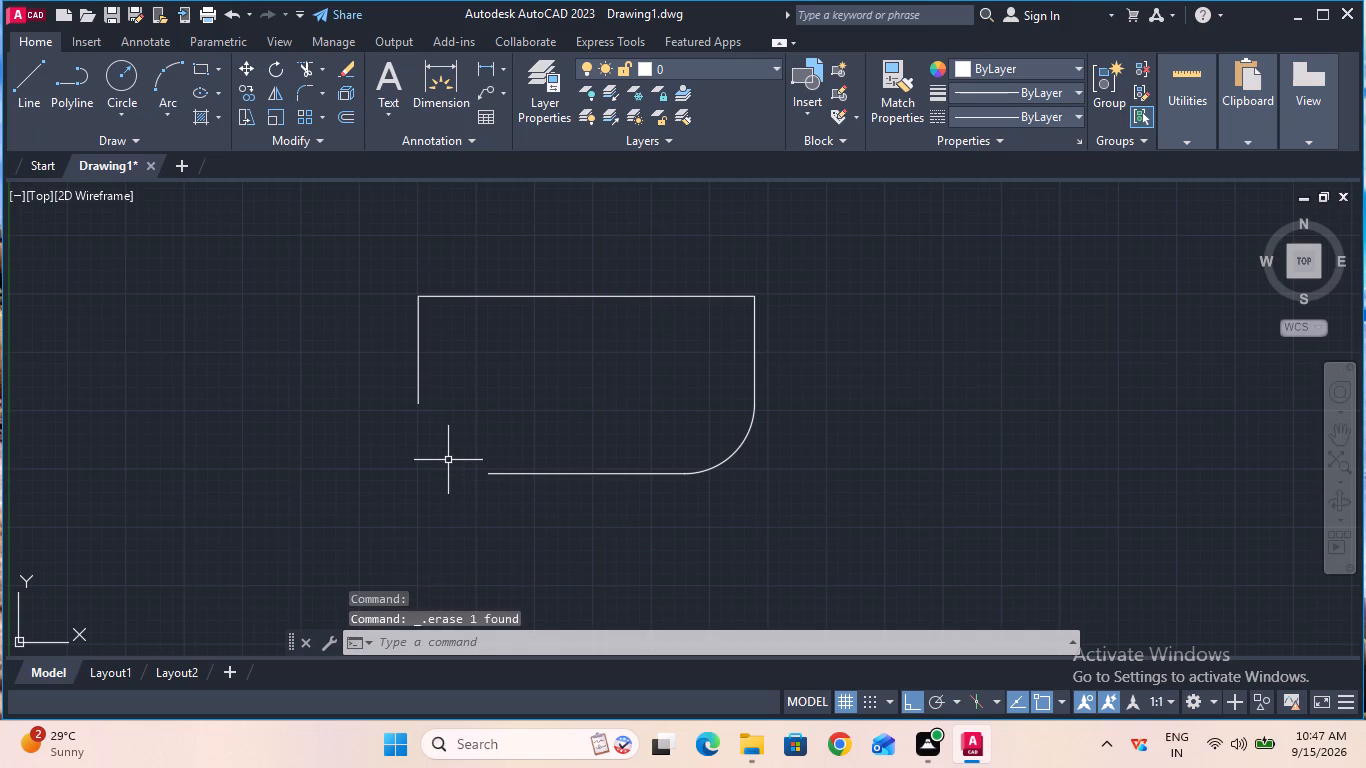
{"action": "left_click", "coordinate": [731, 450]}
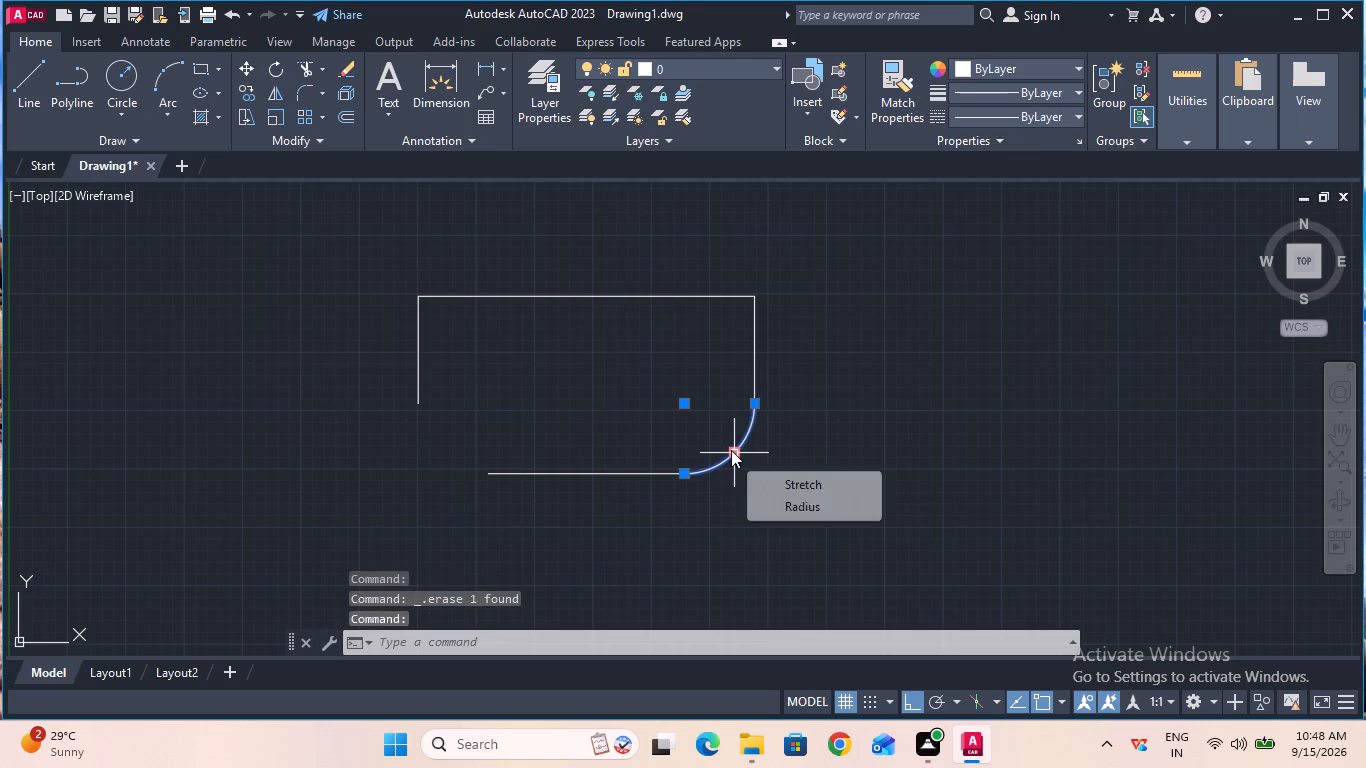
{"action": "key", "text": "Delete"}
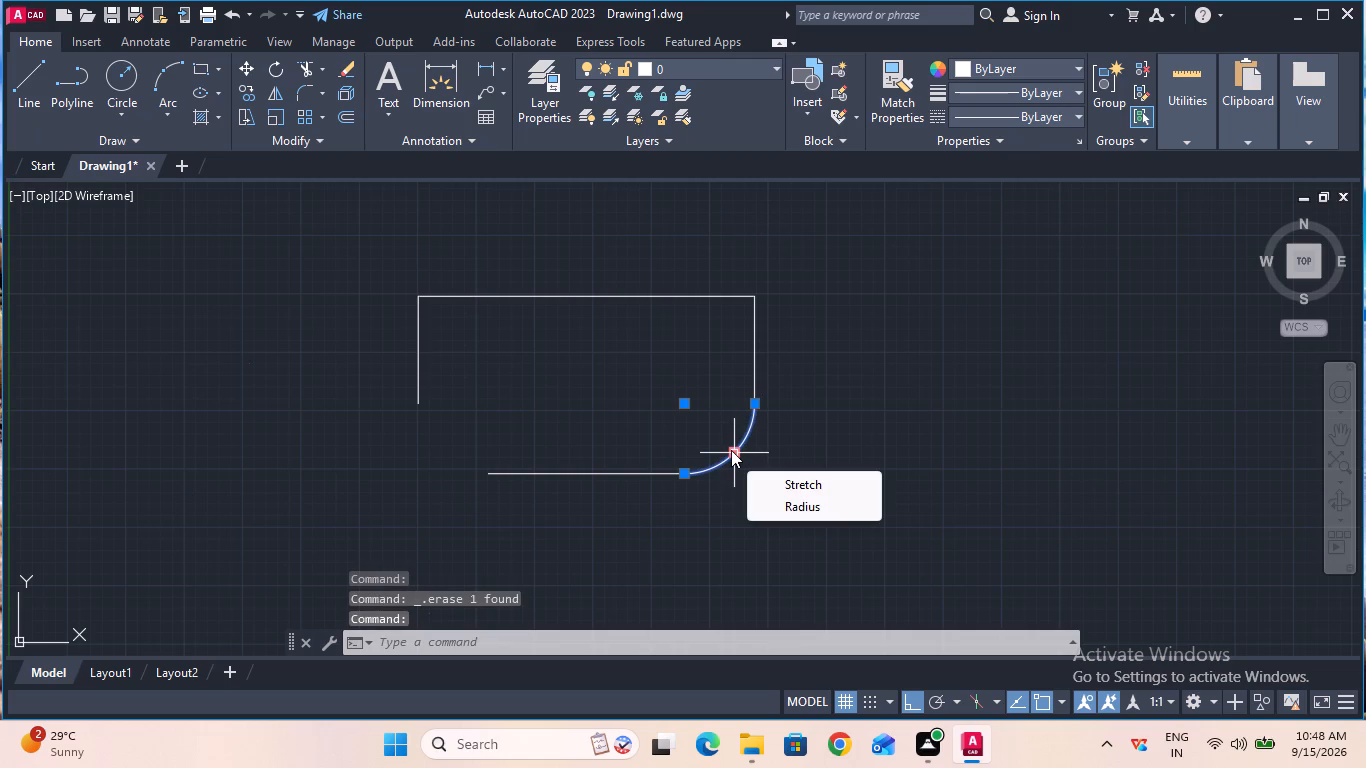
{"action": "key", "text": "Delete"}
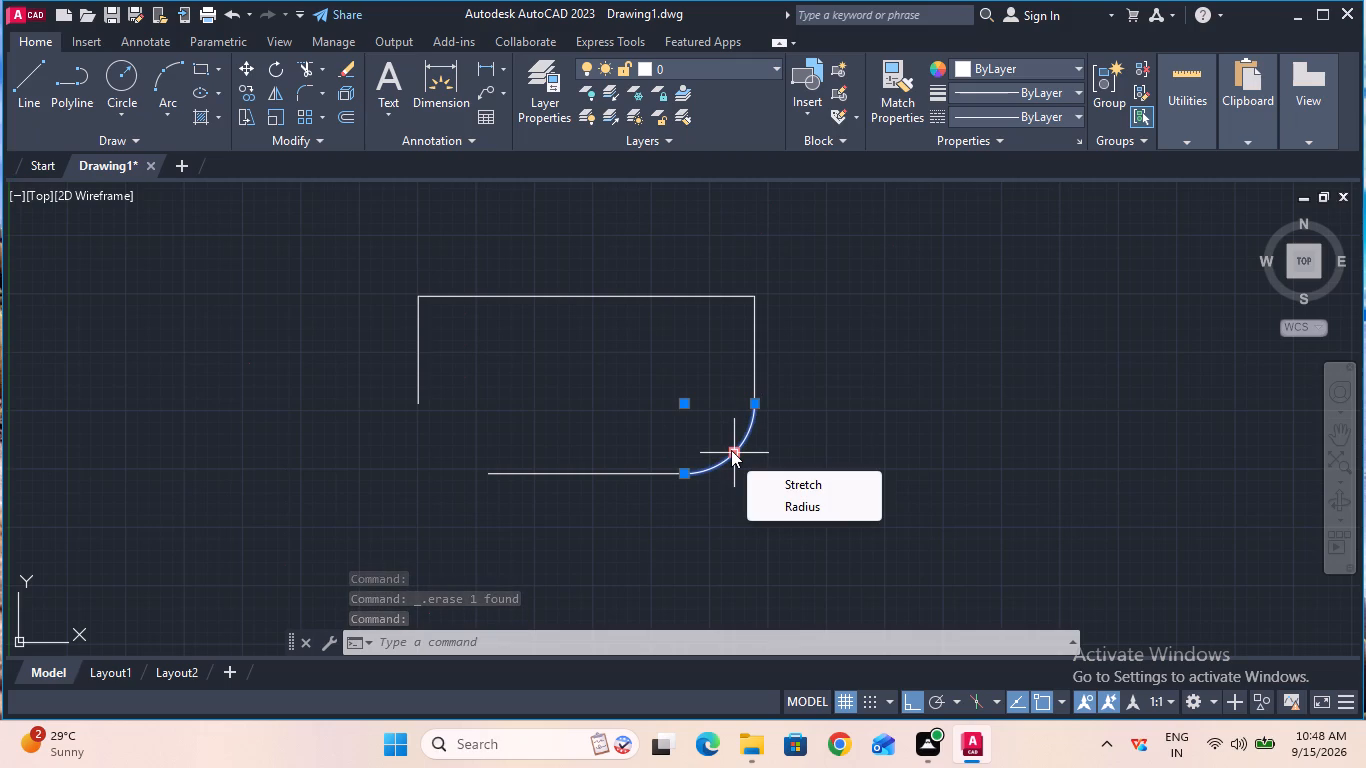
{"action": "key", "text": "Escape"}
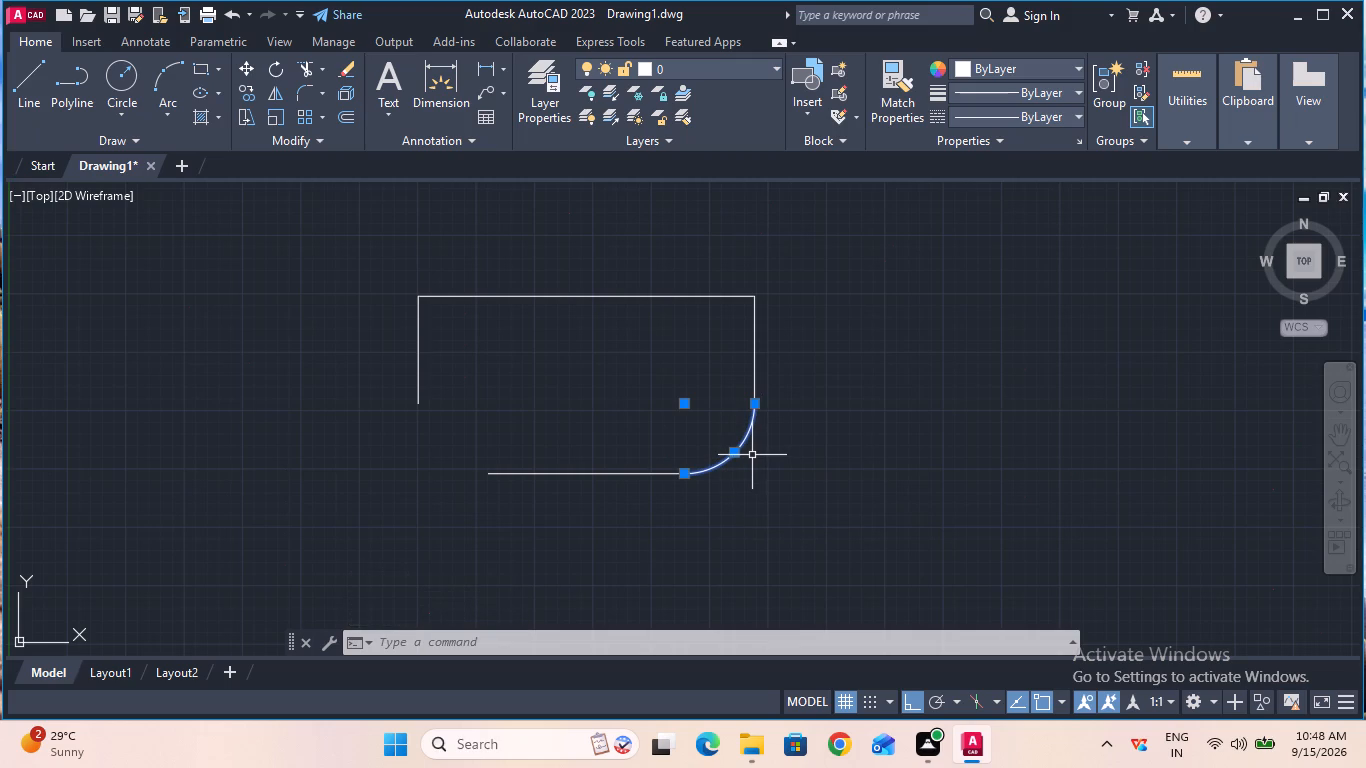
{"action": "key", "text": "Delete"}
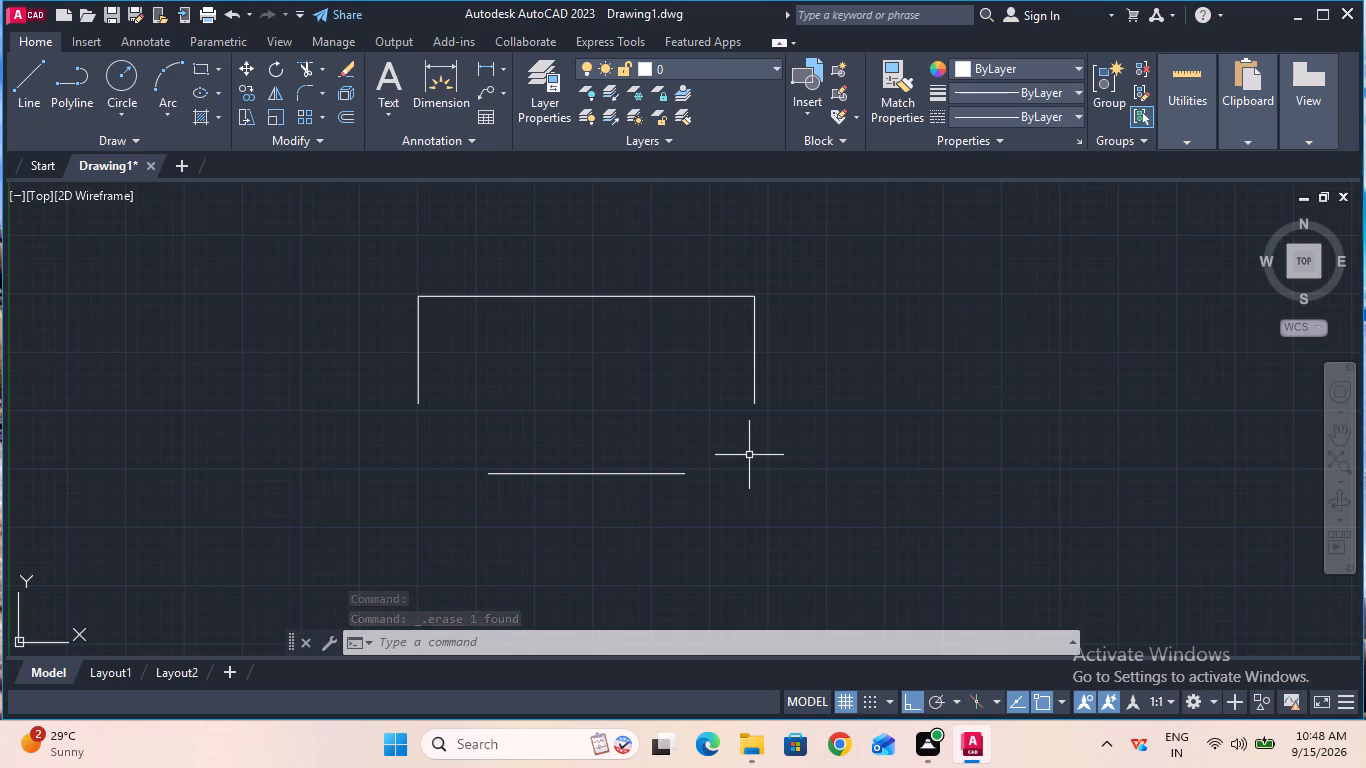
Add a 3 mm horizontal line extending outward from the left end of the bottom line.
{"action": "left_click", "coordinate": [41, 90]}
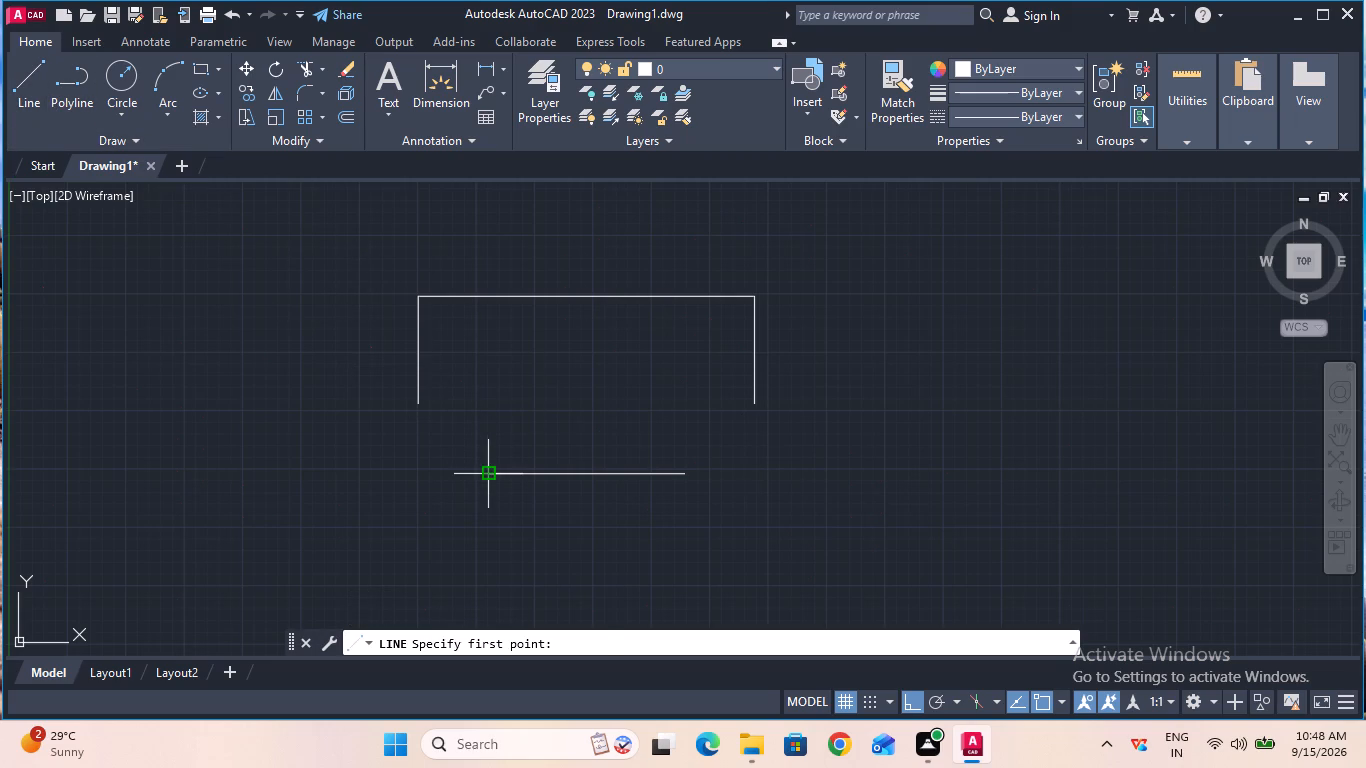
{"action": "left_click", "coordinate": [485, 471]}
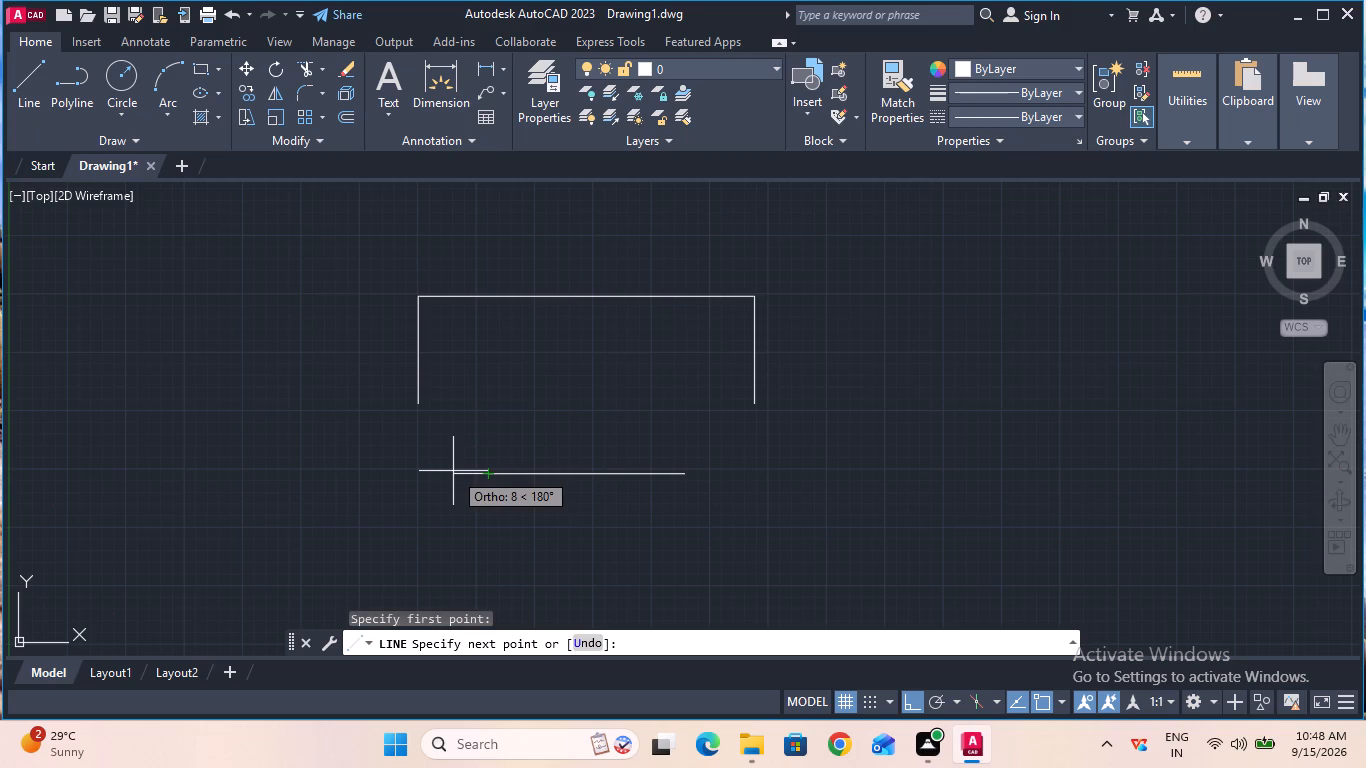
{"action": "key", "text": "3"}
{"action": "key", "text": "Return"}
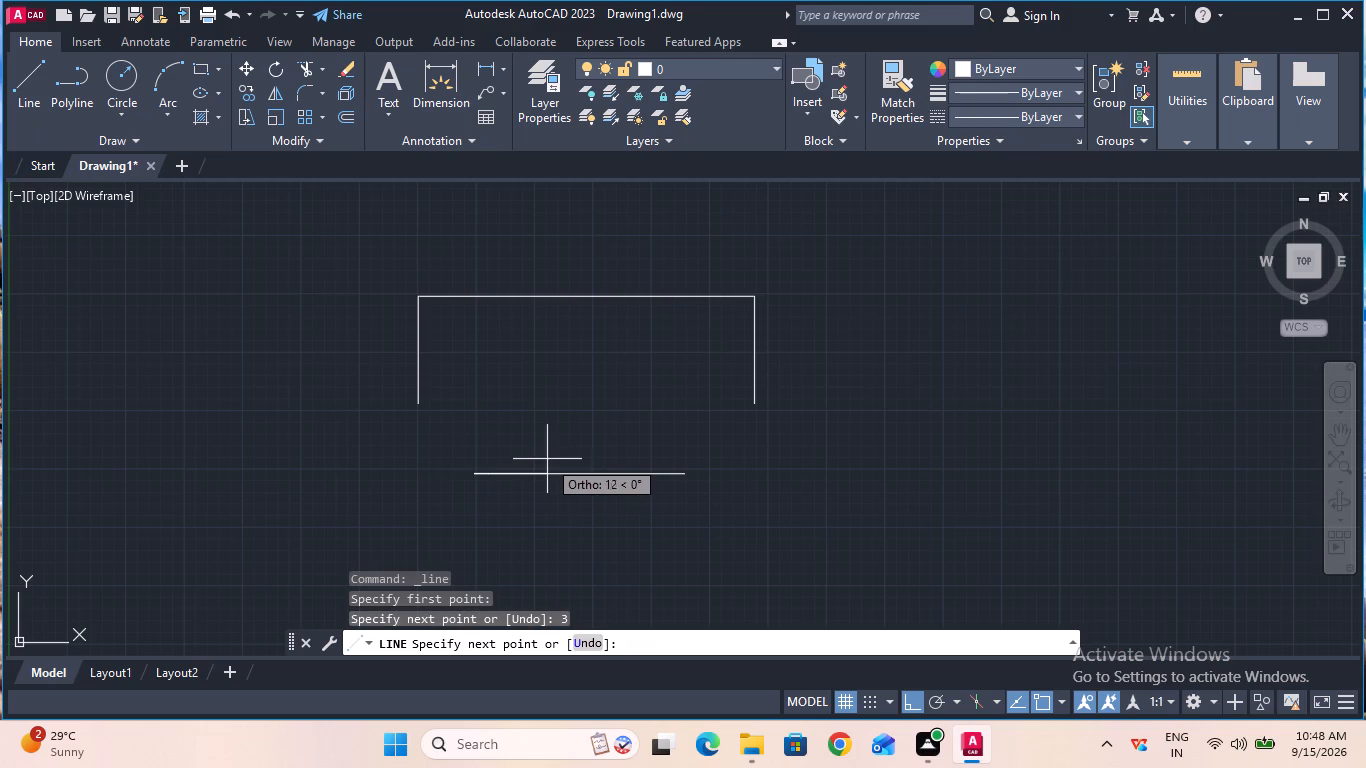
{"action": "key", "text": "Escape"}
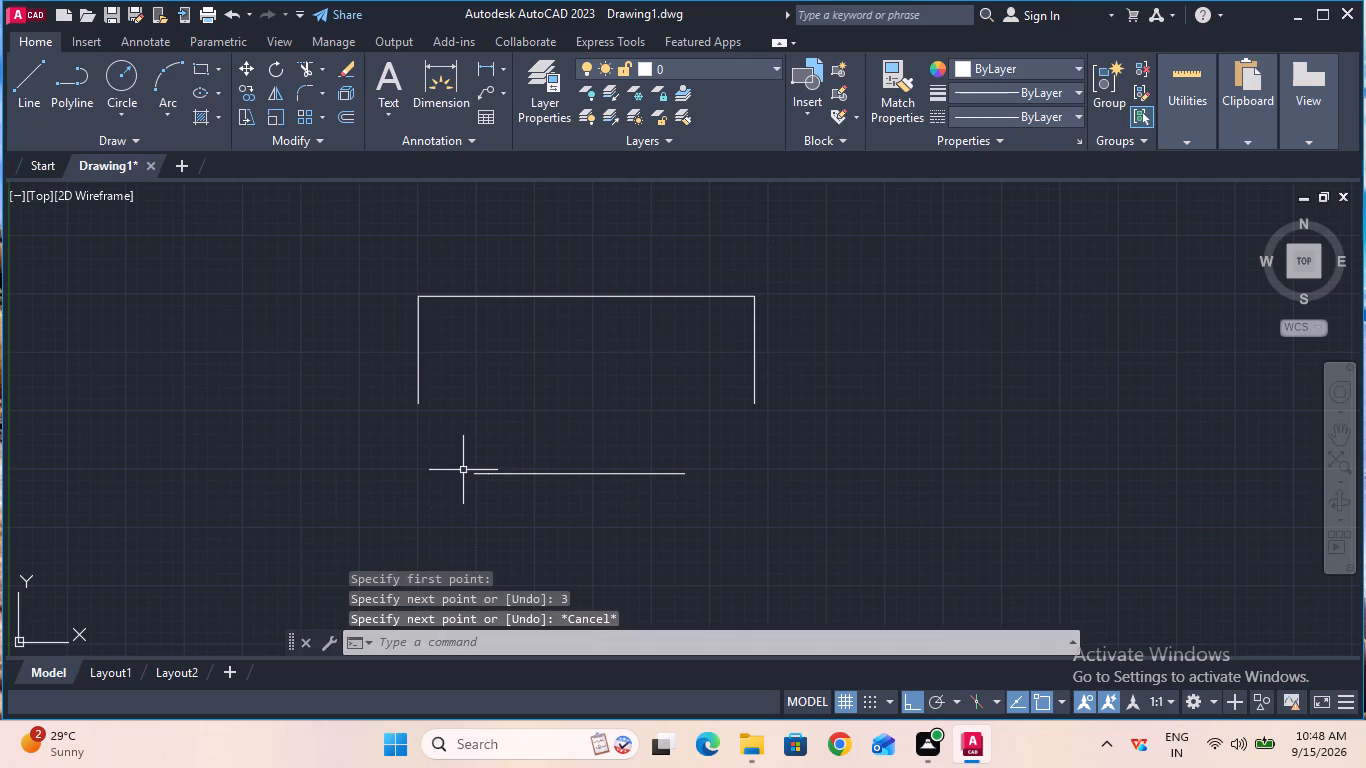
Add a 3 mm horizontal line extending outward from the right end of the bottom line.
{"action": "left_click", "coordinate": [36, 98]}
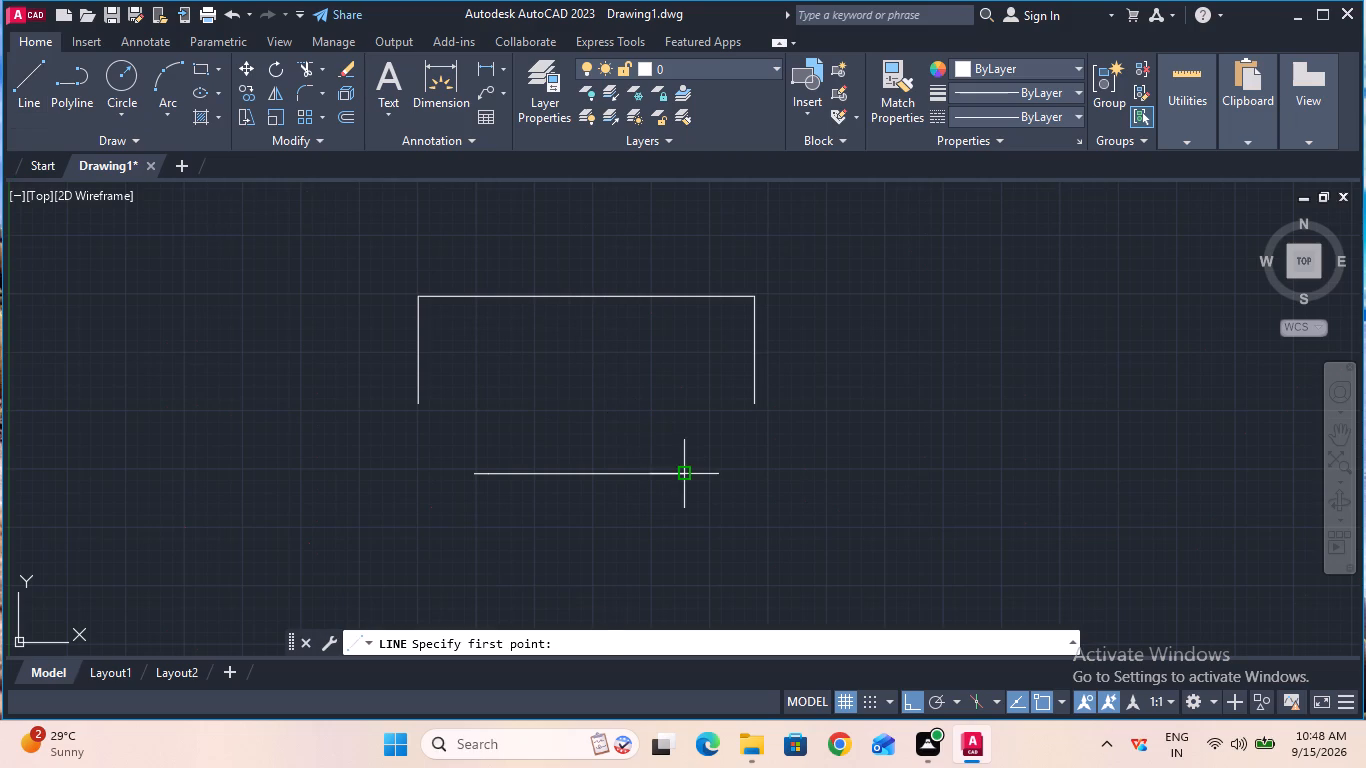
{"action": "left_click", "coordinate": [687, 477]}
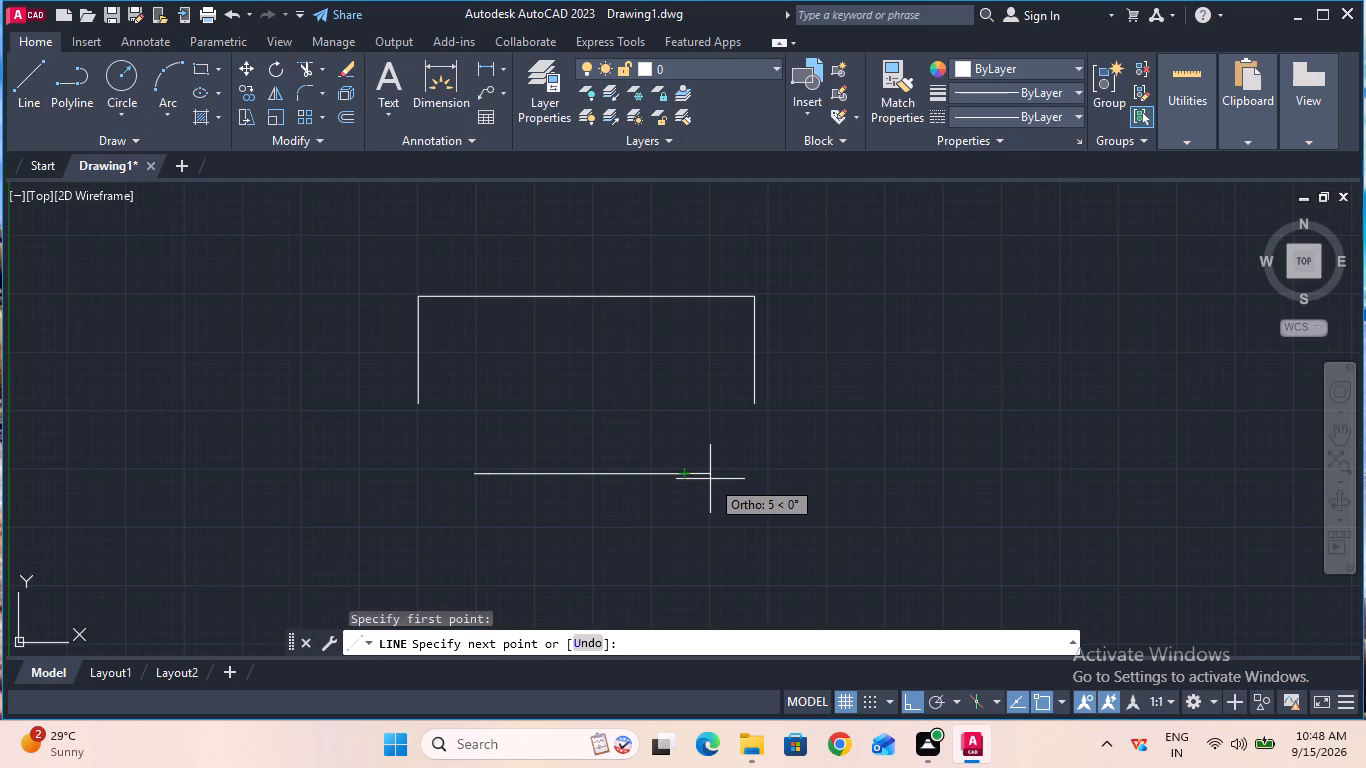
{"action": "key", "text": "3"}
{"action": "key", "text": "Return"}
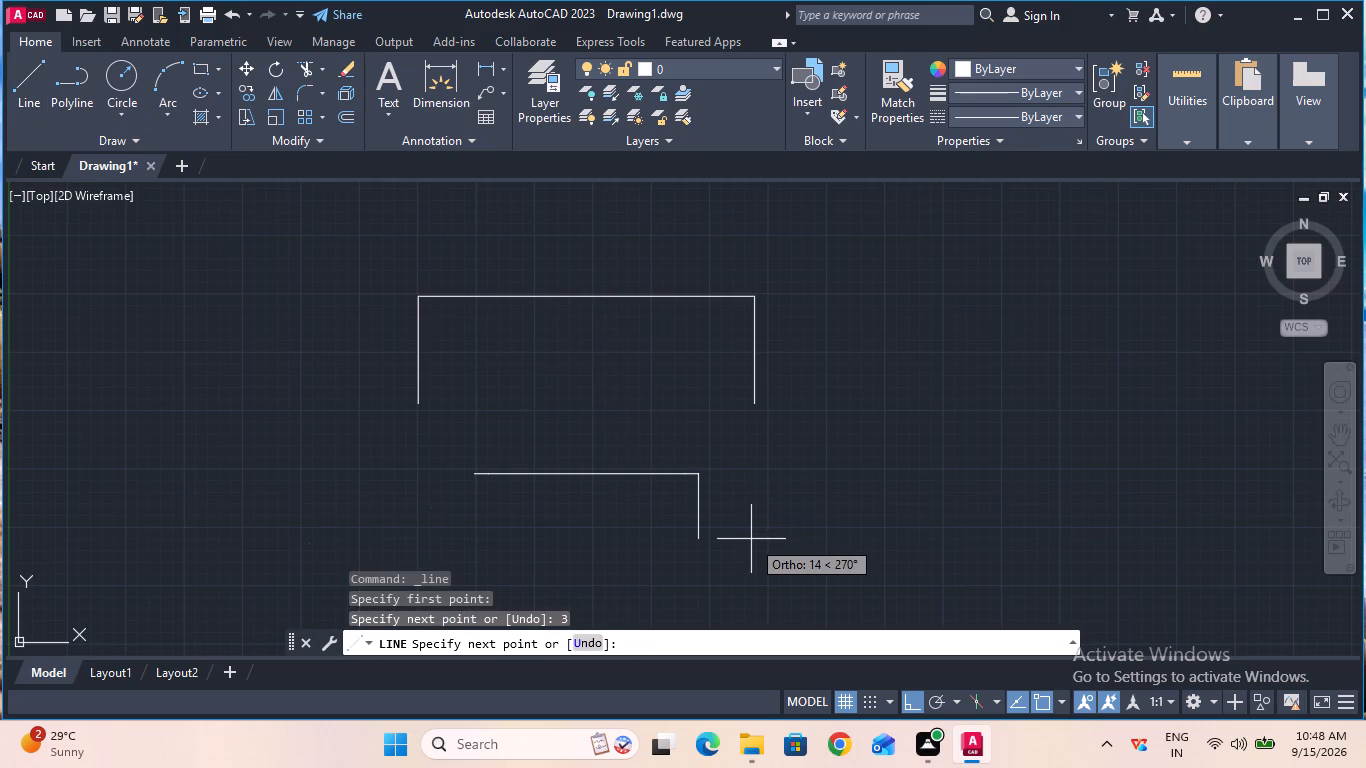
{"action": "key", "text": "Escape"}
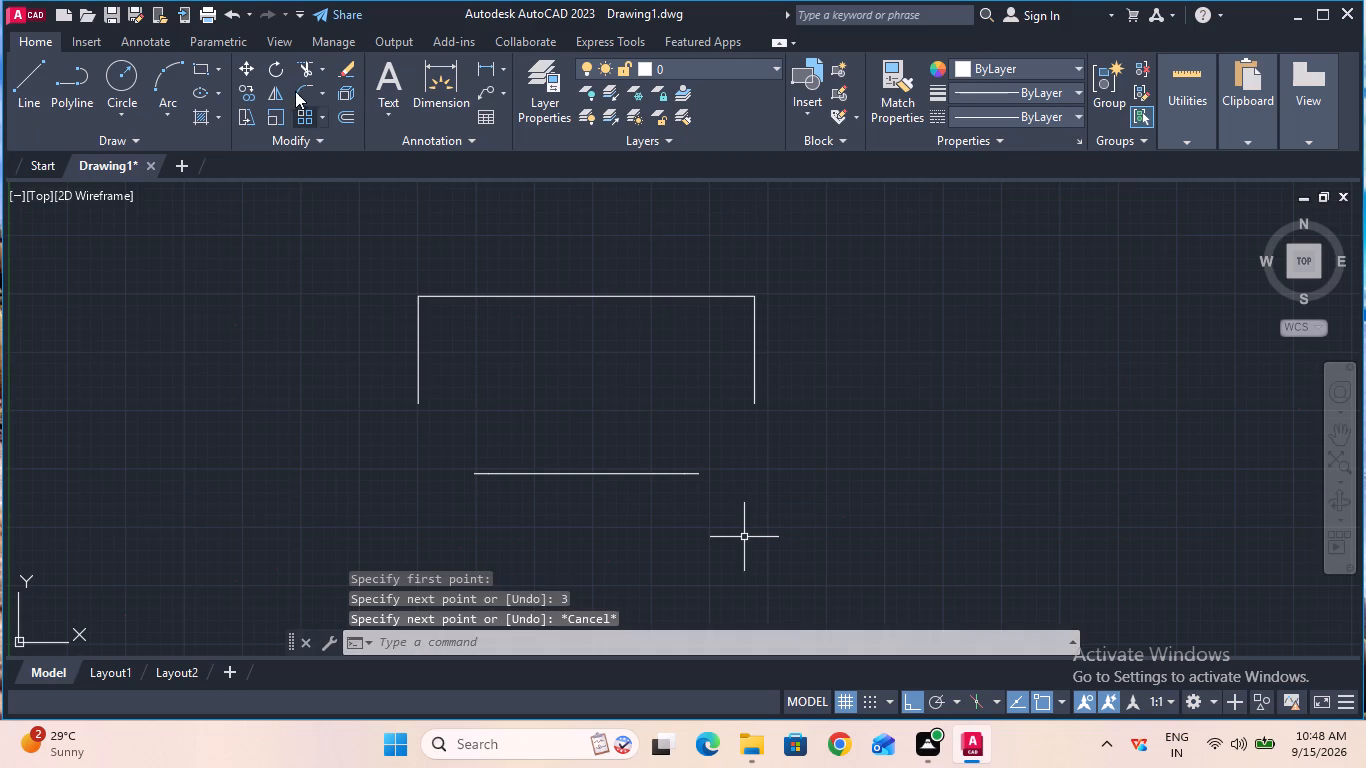
Check the overall length of the extended bottom edge using a temporary linear dimension.
{"action": "left_click", "coordinate": [480, 59]}
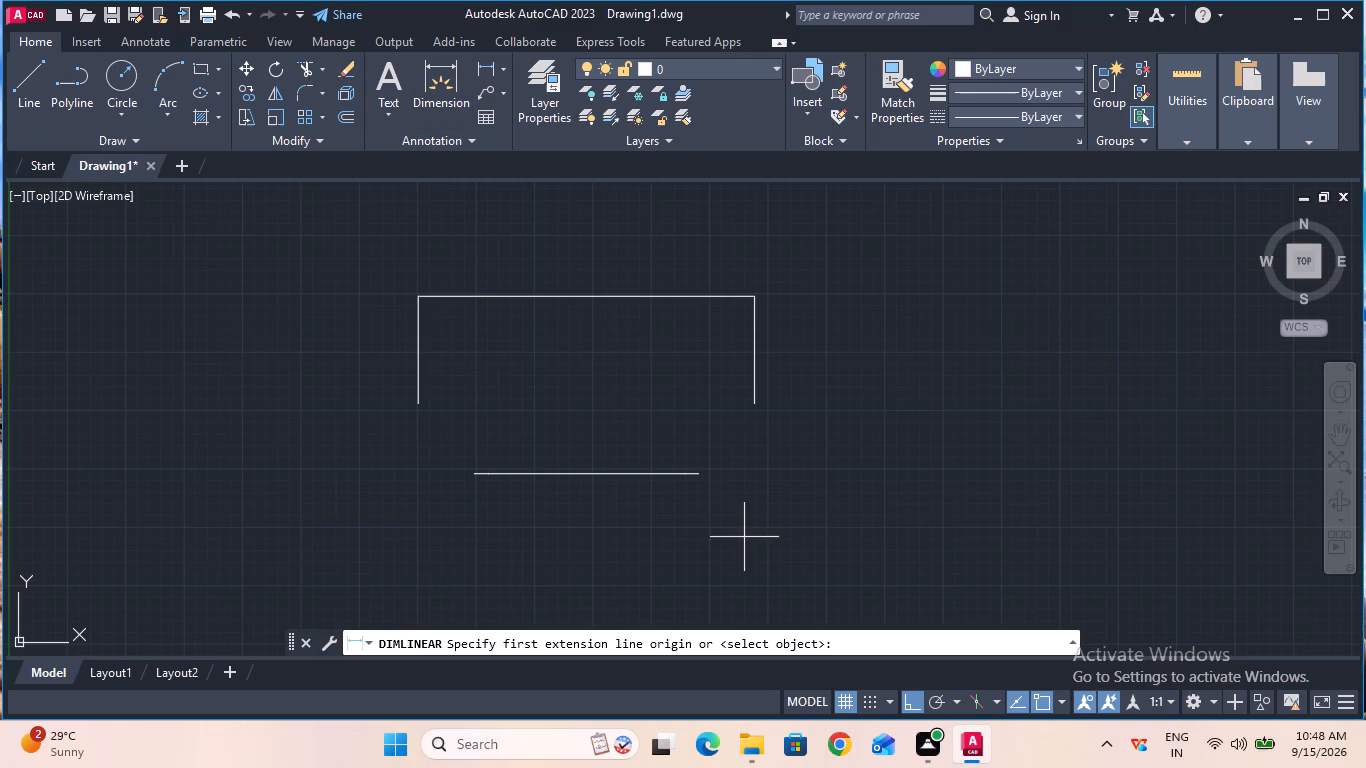
{"action": "left_click", "coordinate": [470, 472]}
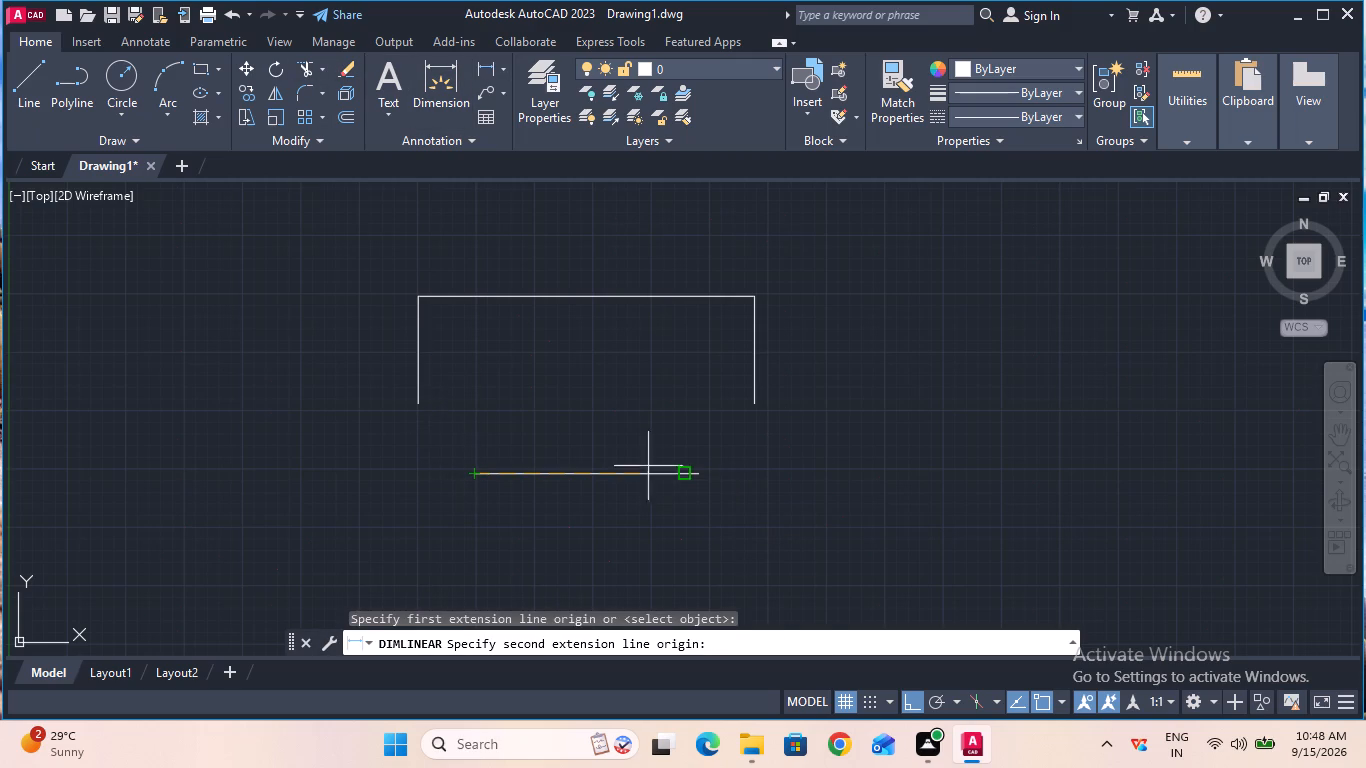
{"action": "left_click", "coordinate": [701, 473]}
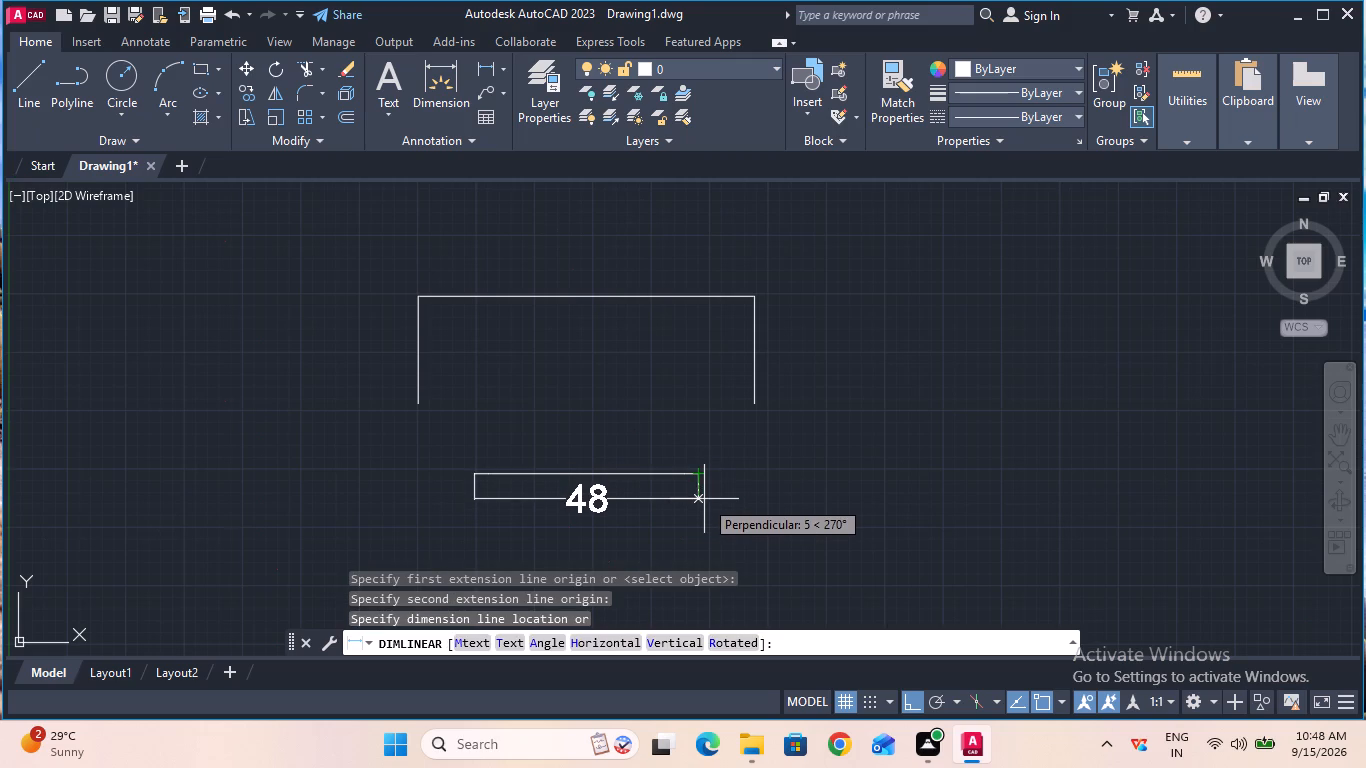
{"action": "key", "text": "Escape"}
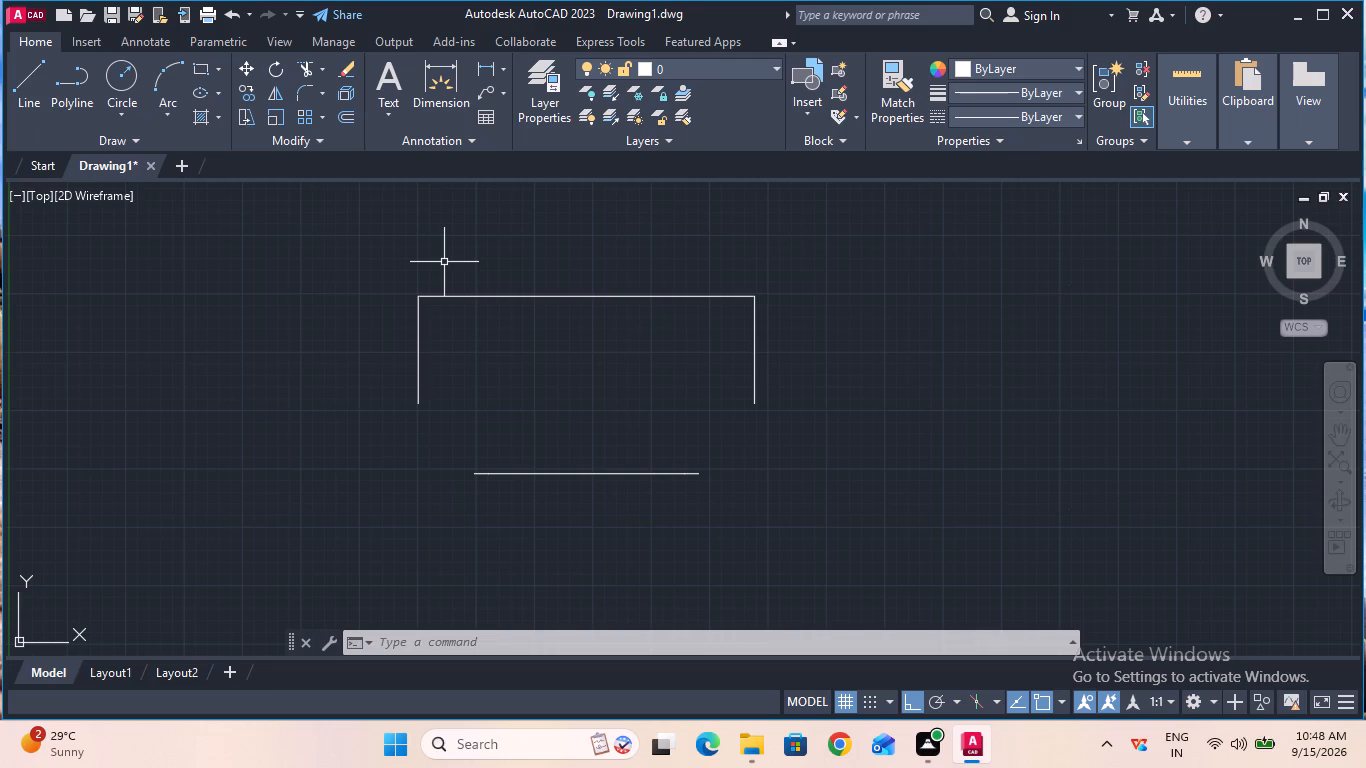
Fillet both lower corners between the vertical side lines and the bottom edge with a 15 mm radius.
{"action": "left_click", "coordinate": [304, 92]}
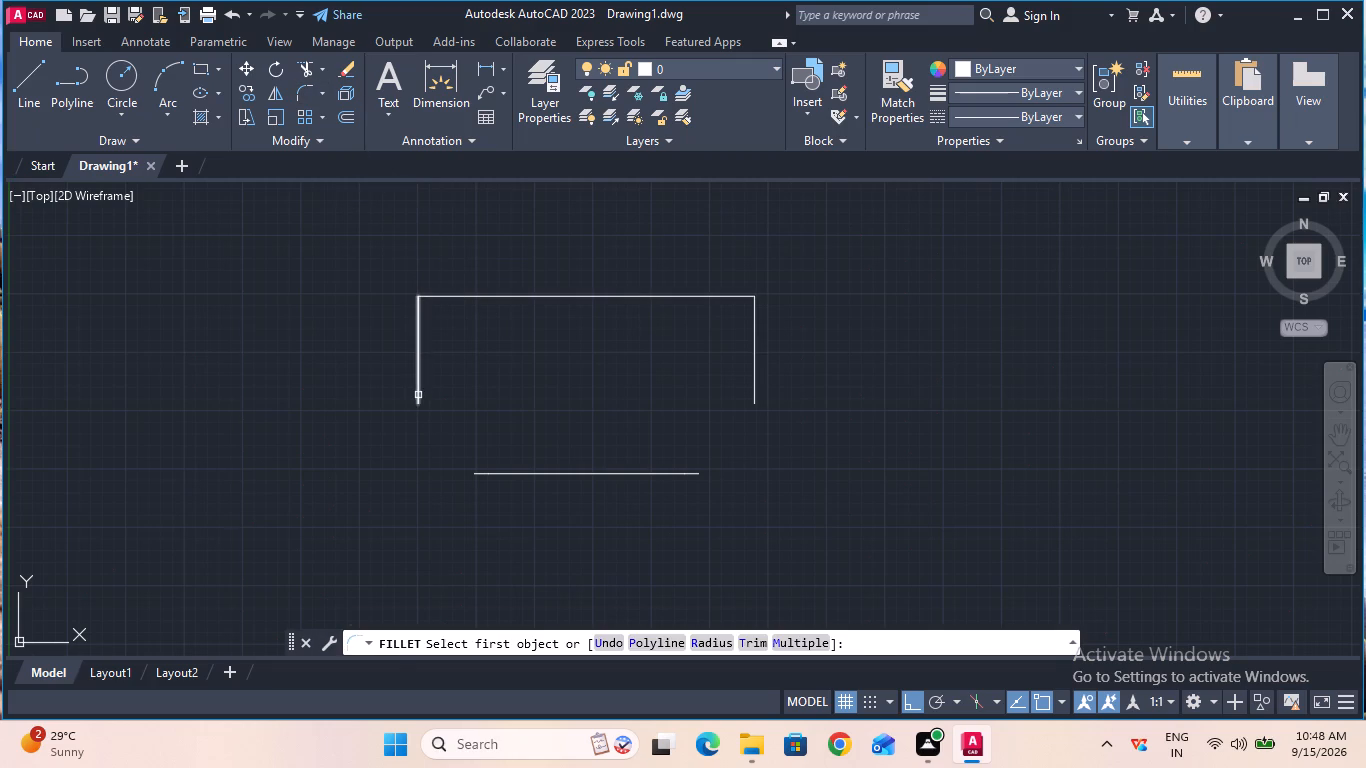
{"action": "left_click", "coordinate": [418, 395]}
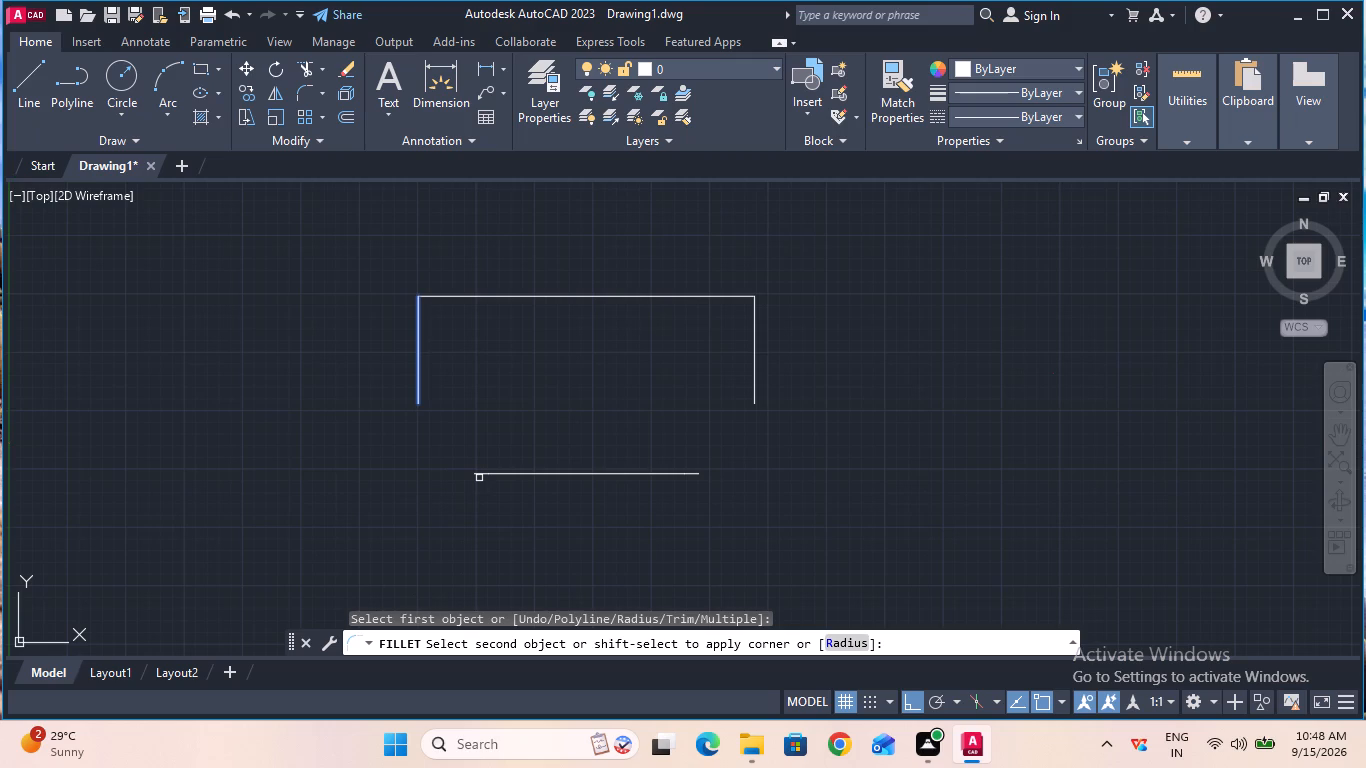
{"action": "left_click", "coordinate": [475, 473]}
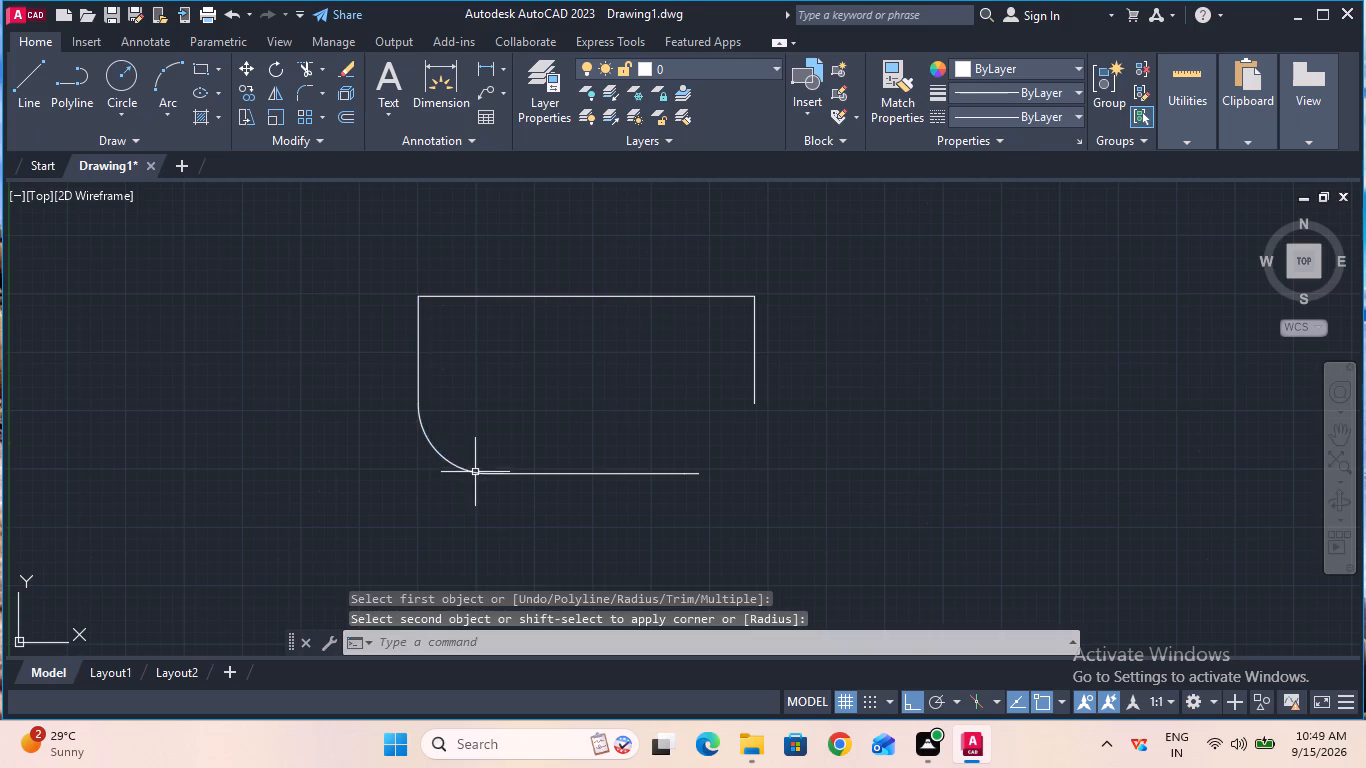
{"action": "left_click", "coordinate": [297, 83]}
{"action": "left_click", "coordinate": [690, 471]}
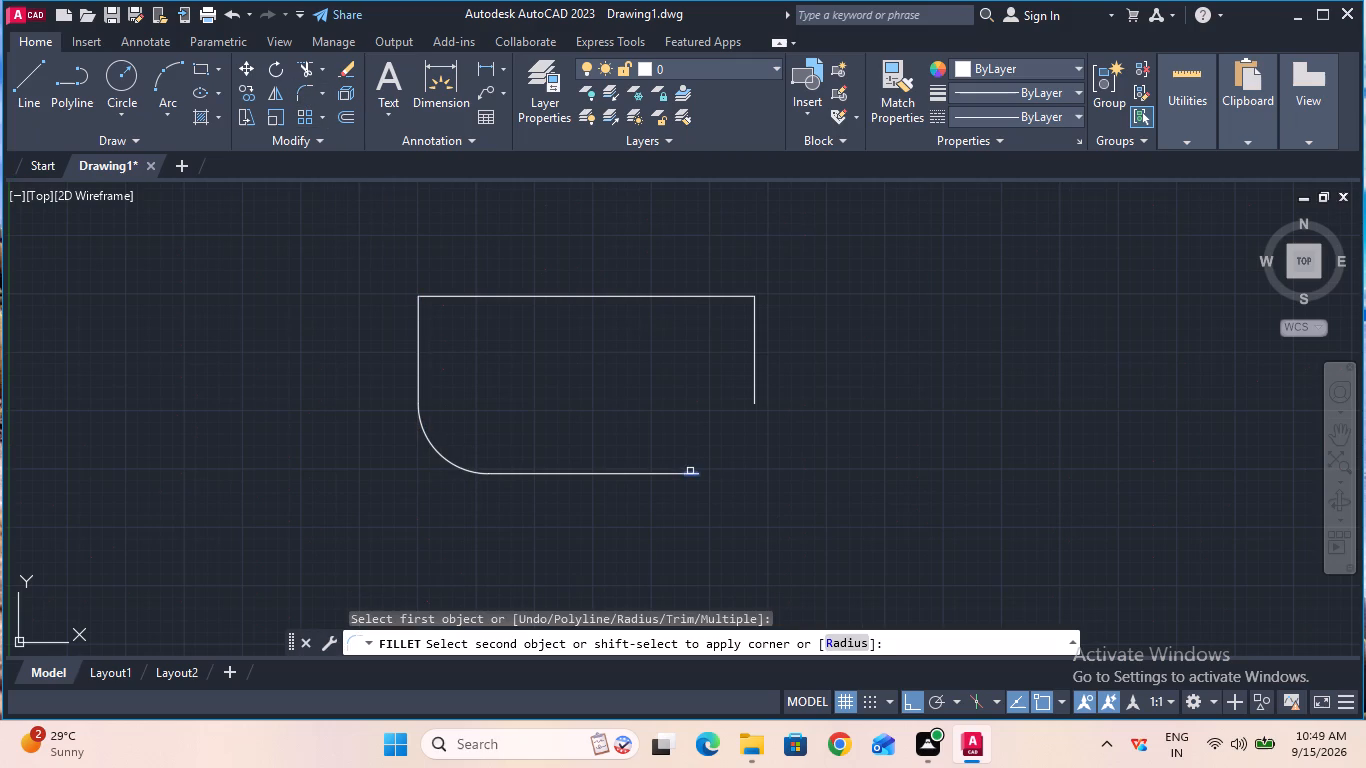
{"action": "left_click", "coordinate": [756, 381]}
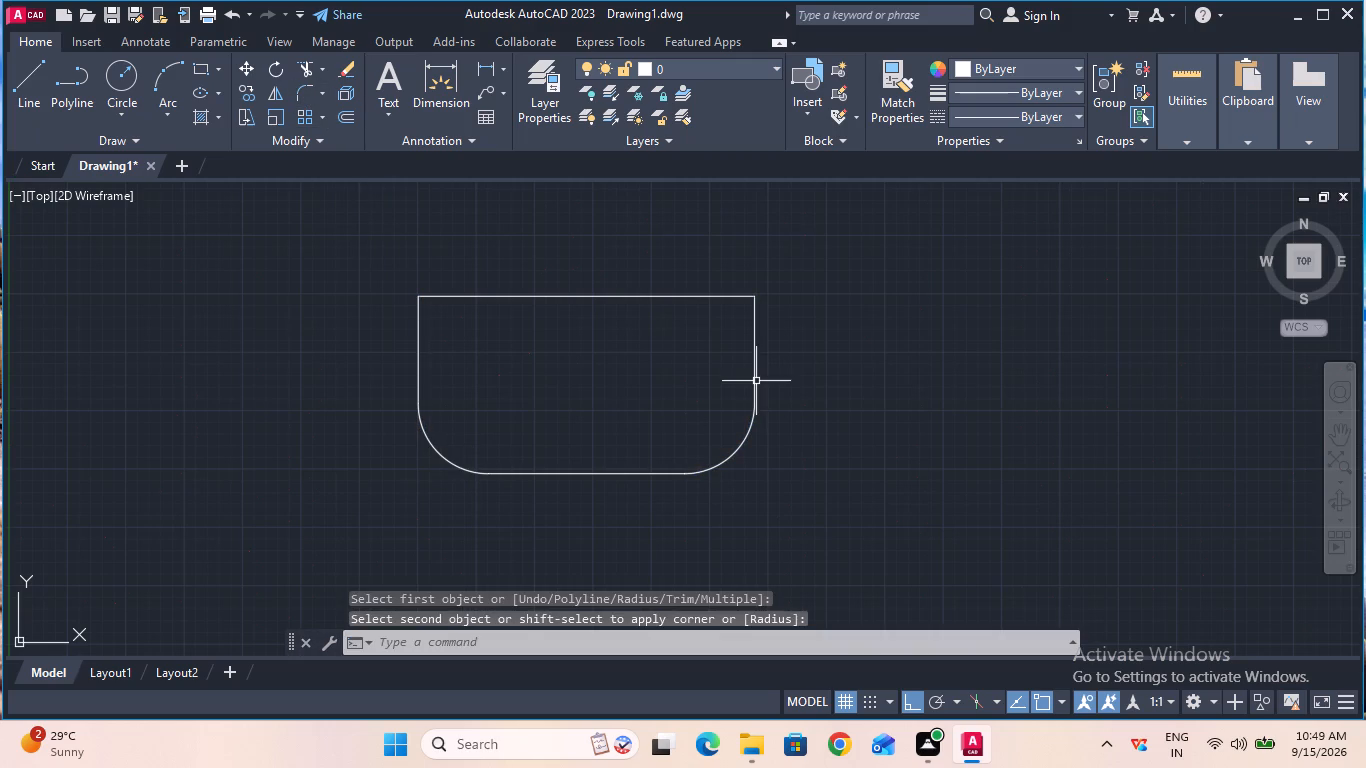
{"action": "key", "text": "Escape"}
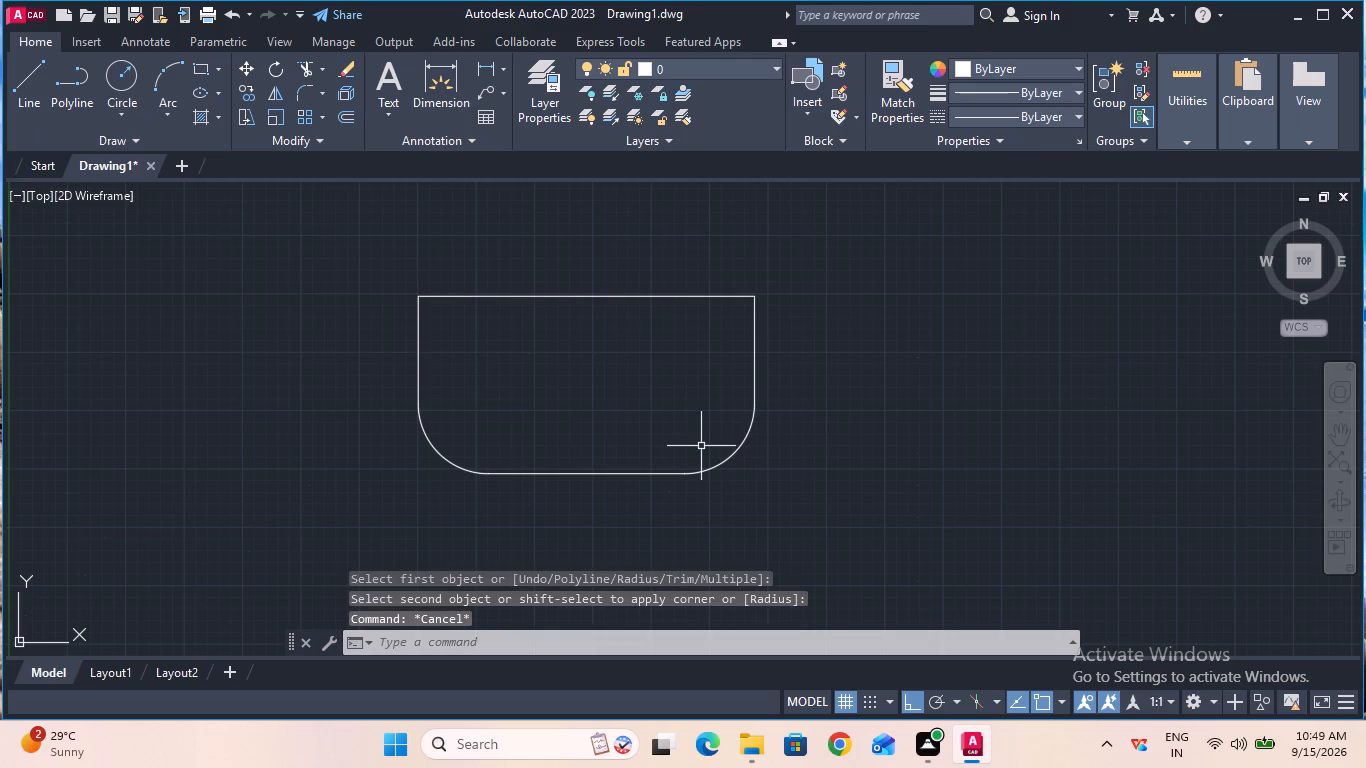
{"action": "key", "text": "Escape"}
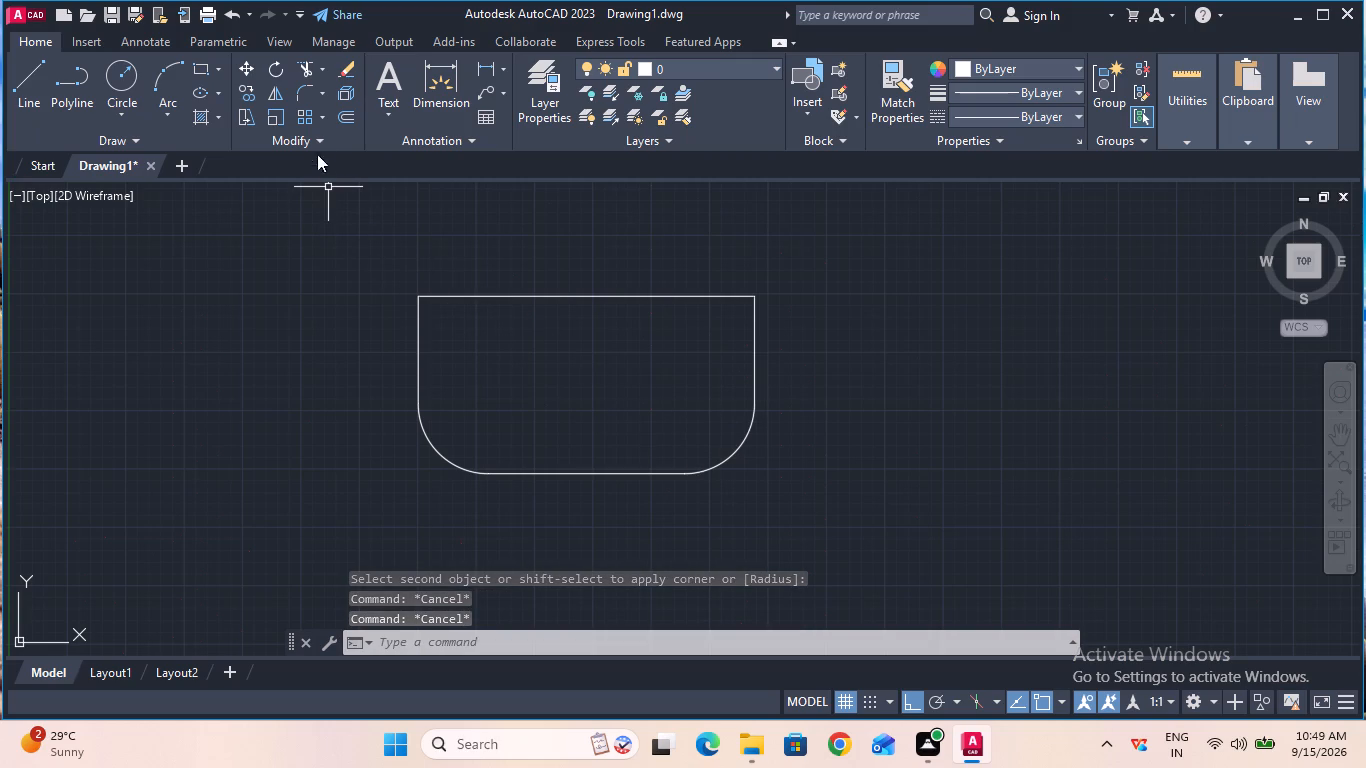
Check the radius of the lower-left fillet arc using a temporary radius dimension.
{"action": "left_click", "coordinate": [500, 65]}
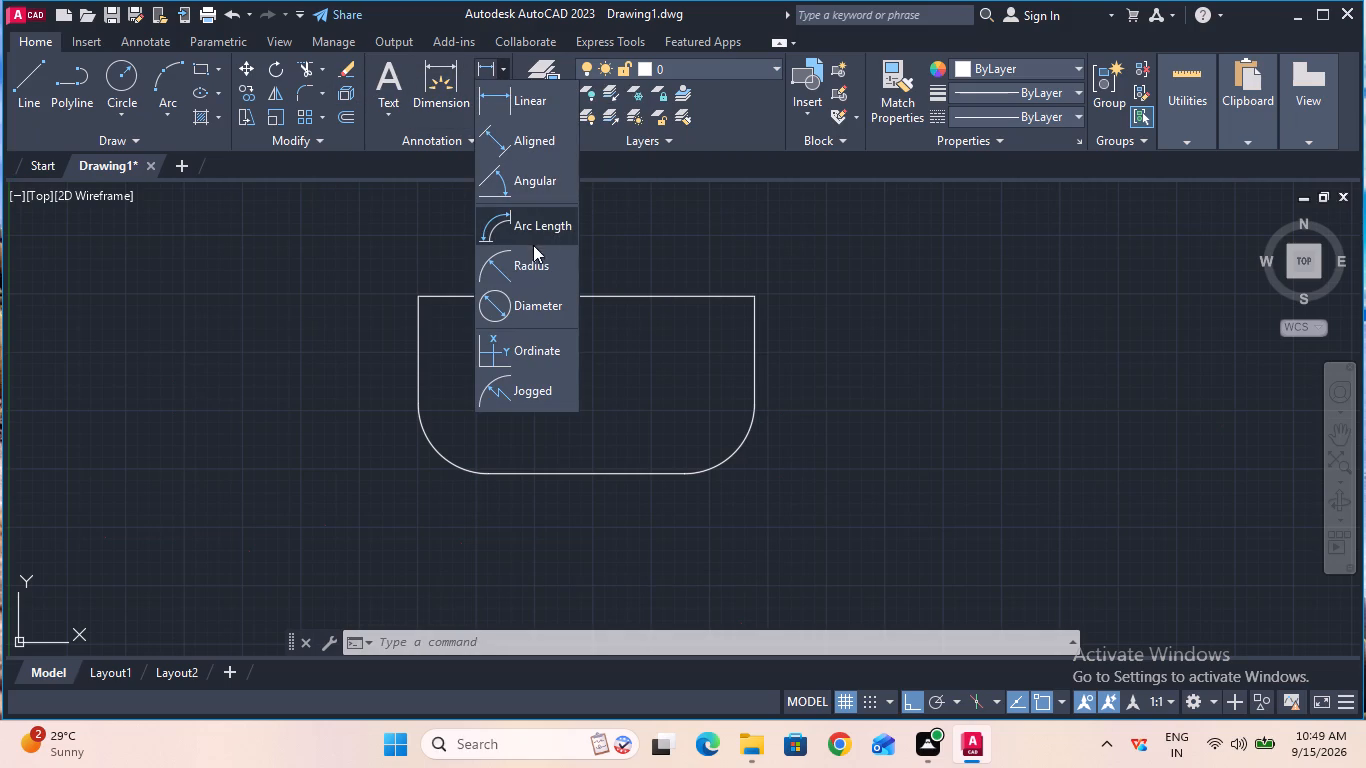
{"action": "left_click", "coordinate": [534, 258]}
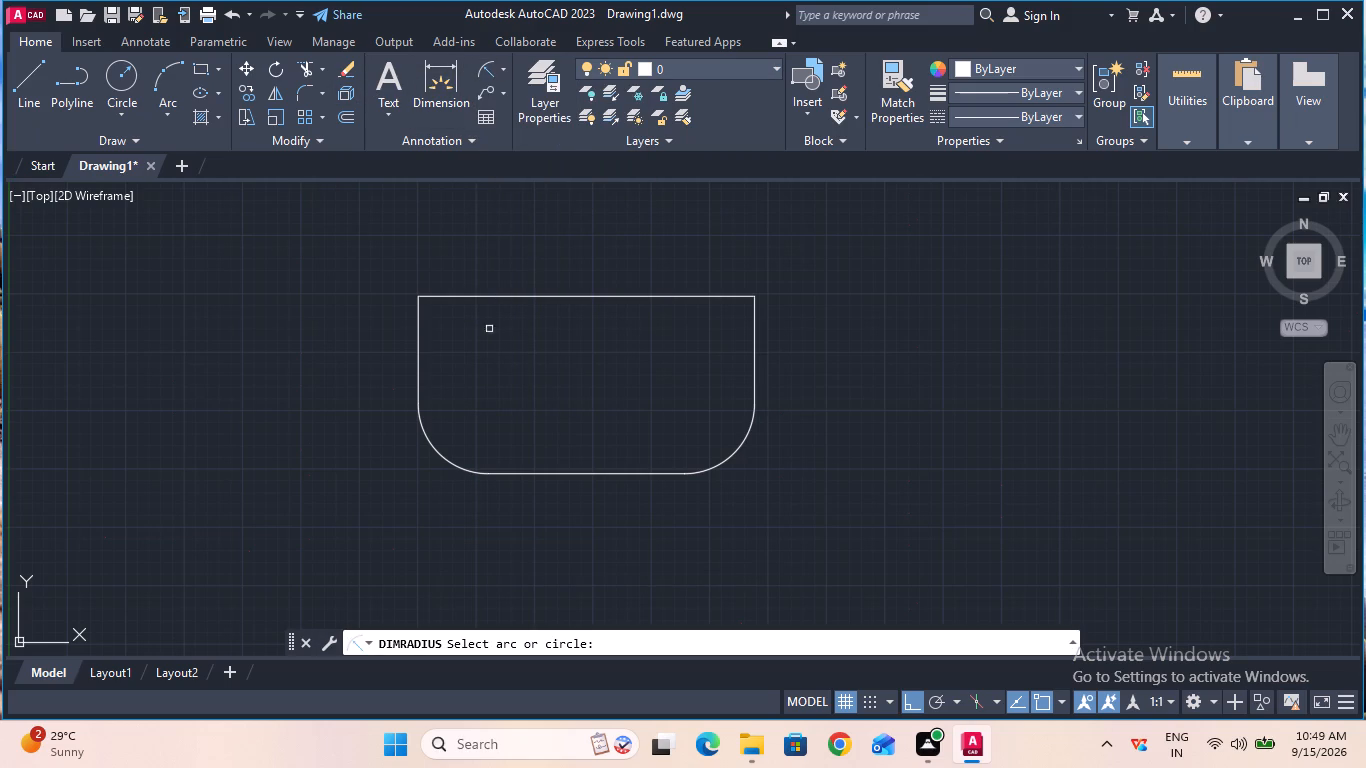
{"action": "left_click", "coordinate": [434, 445]}
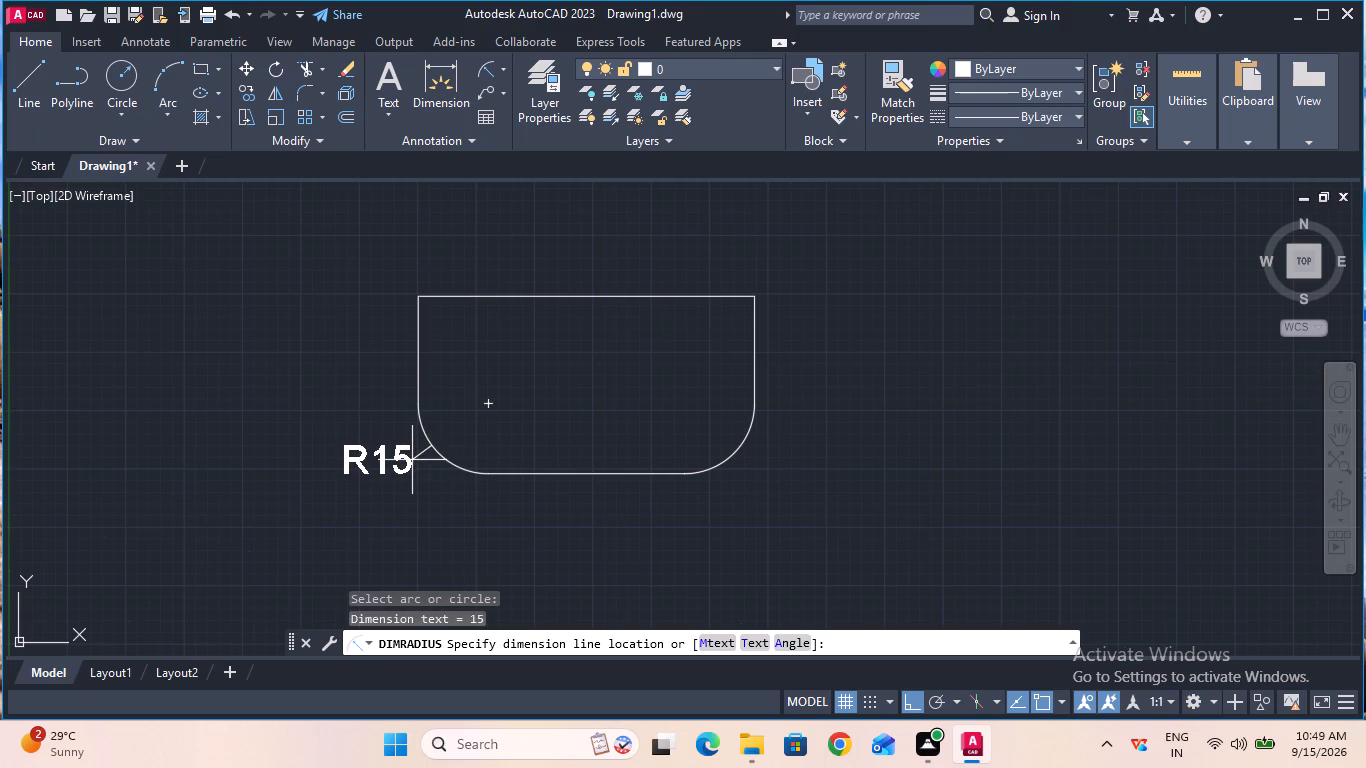
{"action": "key", "text": "Escape"}
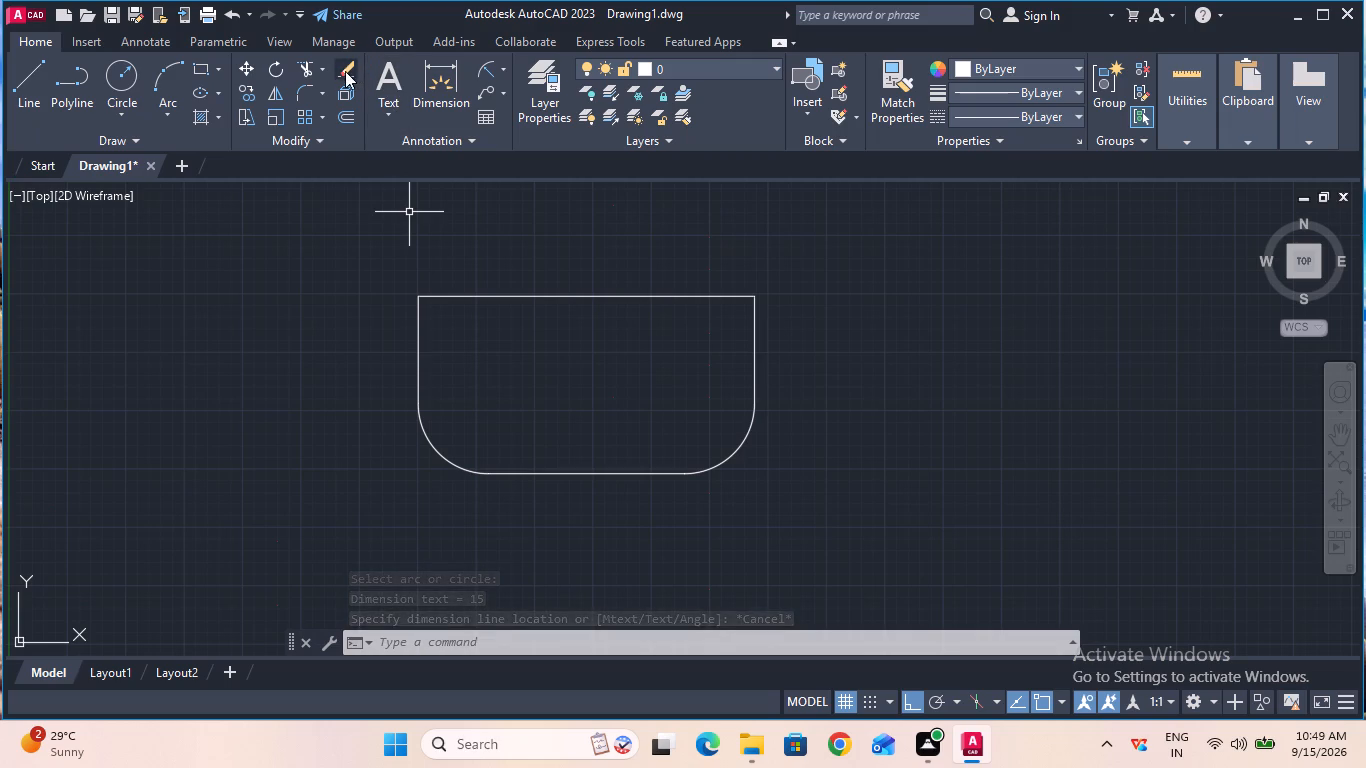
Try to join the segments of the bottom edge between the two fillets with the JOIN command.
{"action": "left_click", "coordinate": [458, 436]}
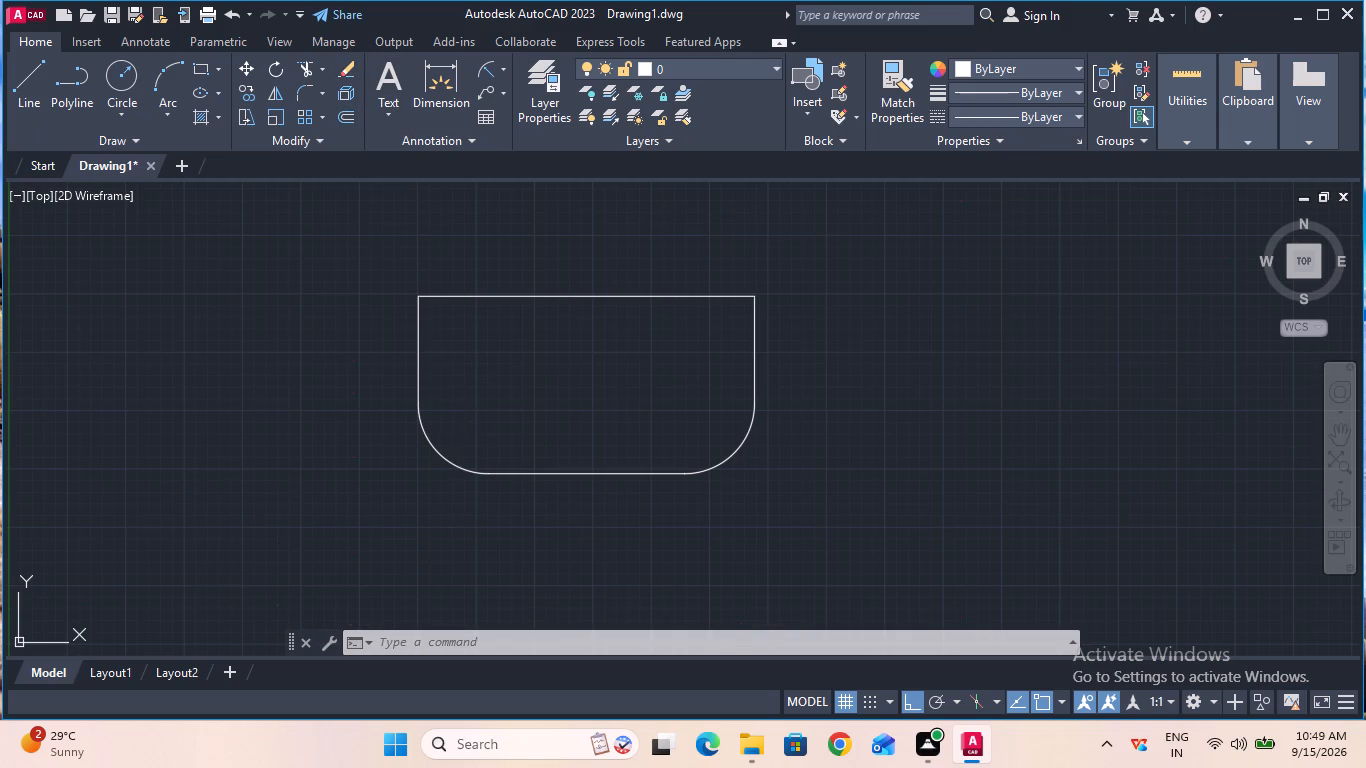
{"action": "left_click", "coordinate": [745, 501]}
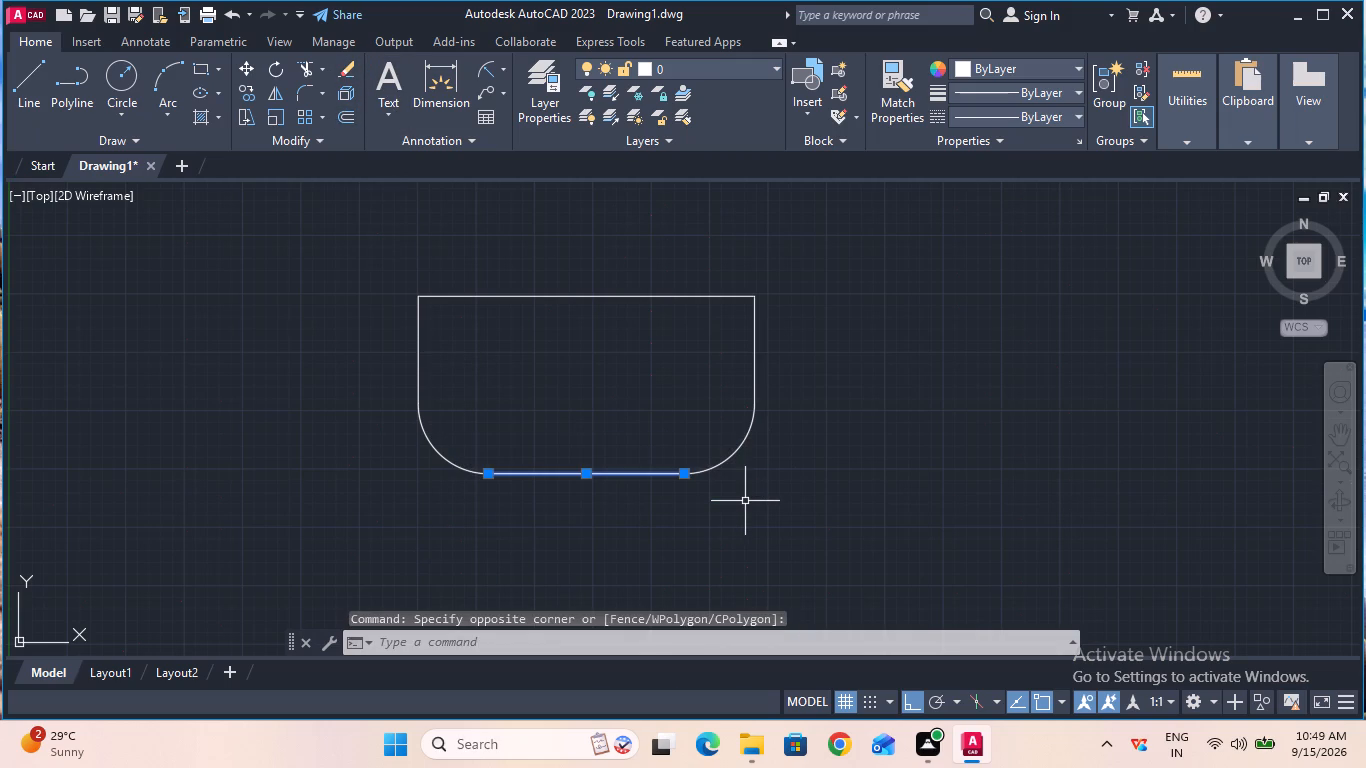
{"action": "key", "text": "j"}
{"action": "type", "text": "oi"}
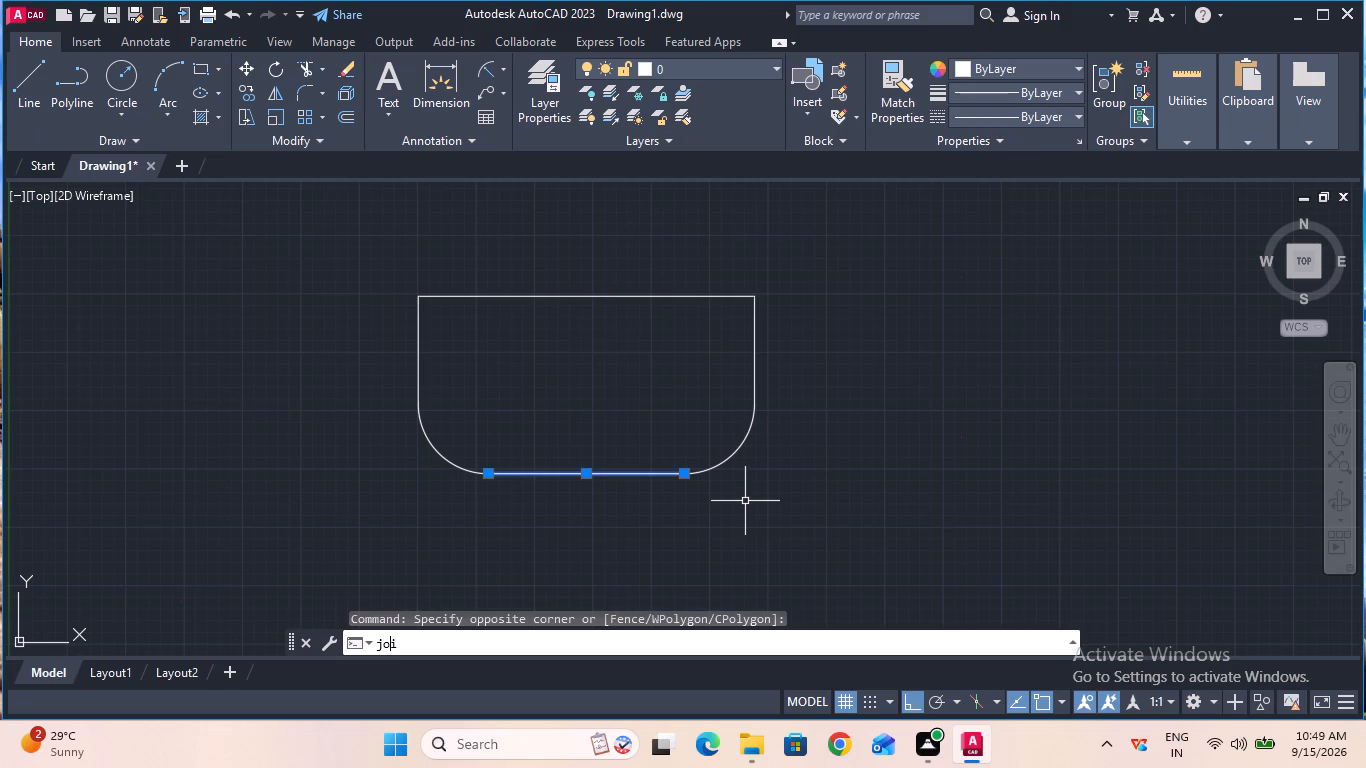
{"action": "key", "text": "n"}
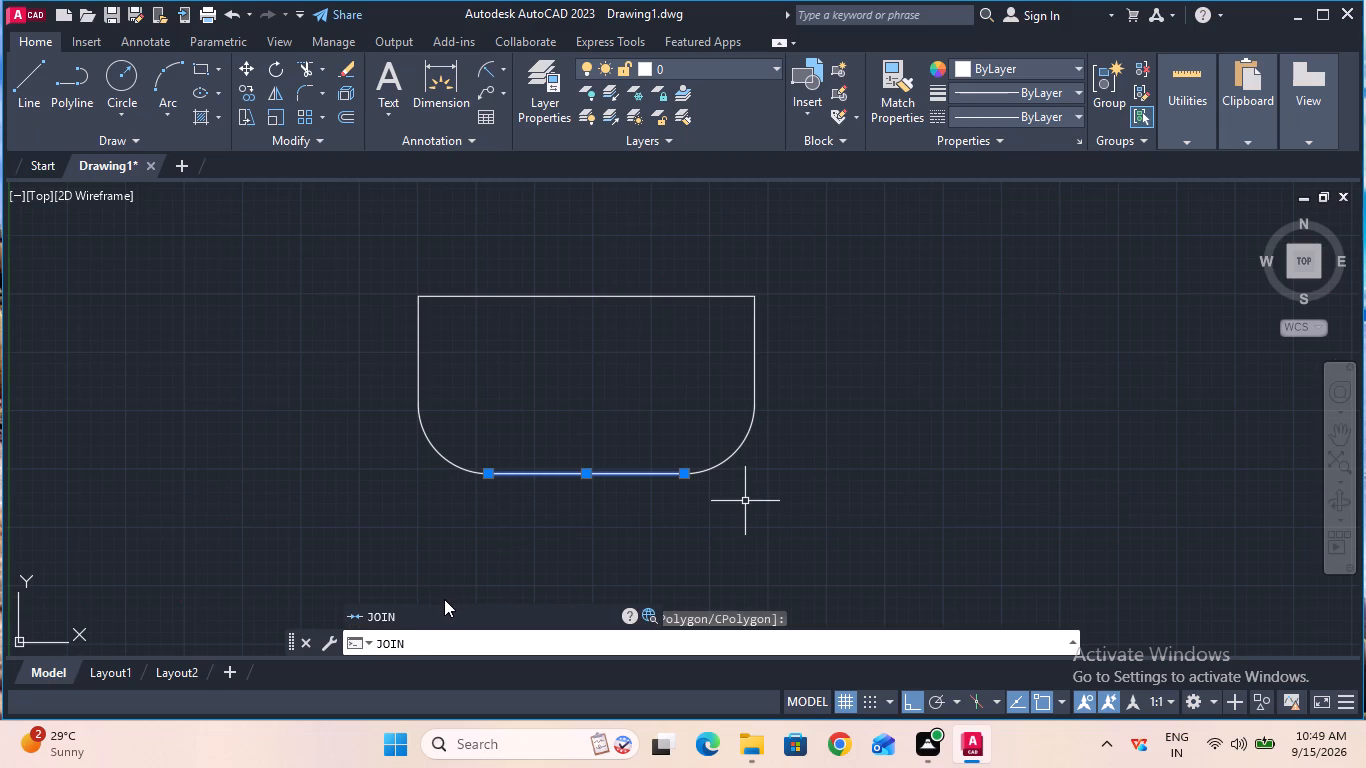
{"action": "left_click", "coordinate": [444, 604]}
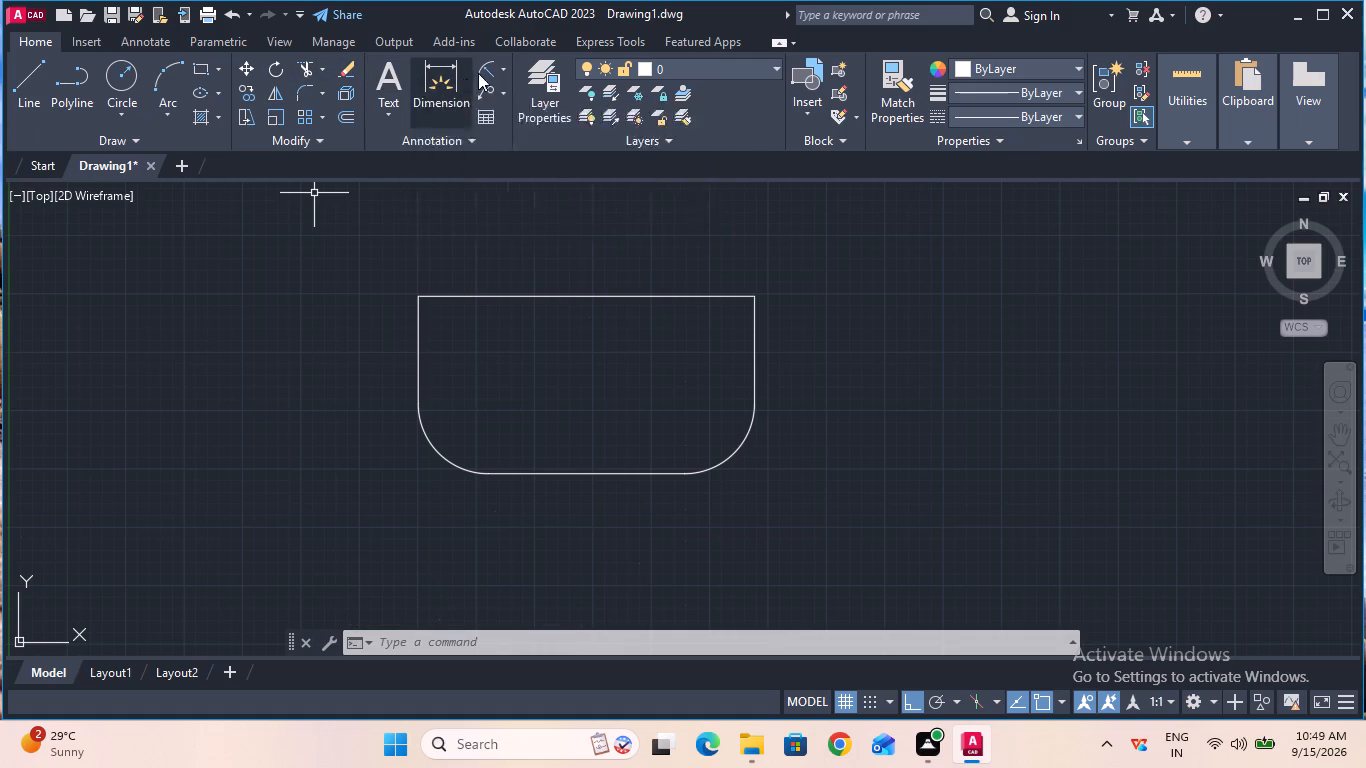
Check the length of the bottom edge between the two fillets using a temporary linear dimension.
{"action": "left_click", "coordinate": [505, 67]}
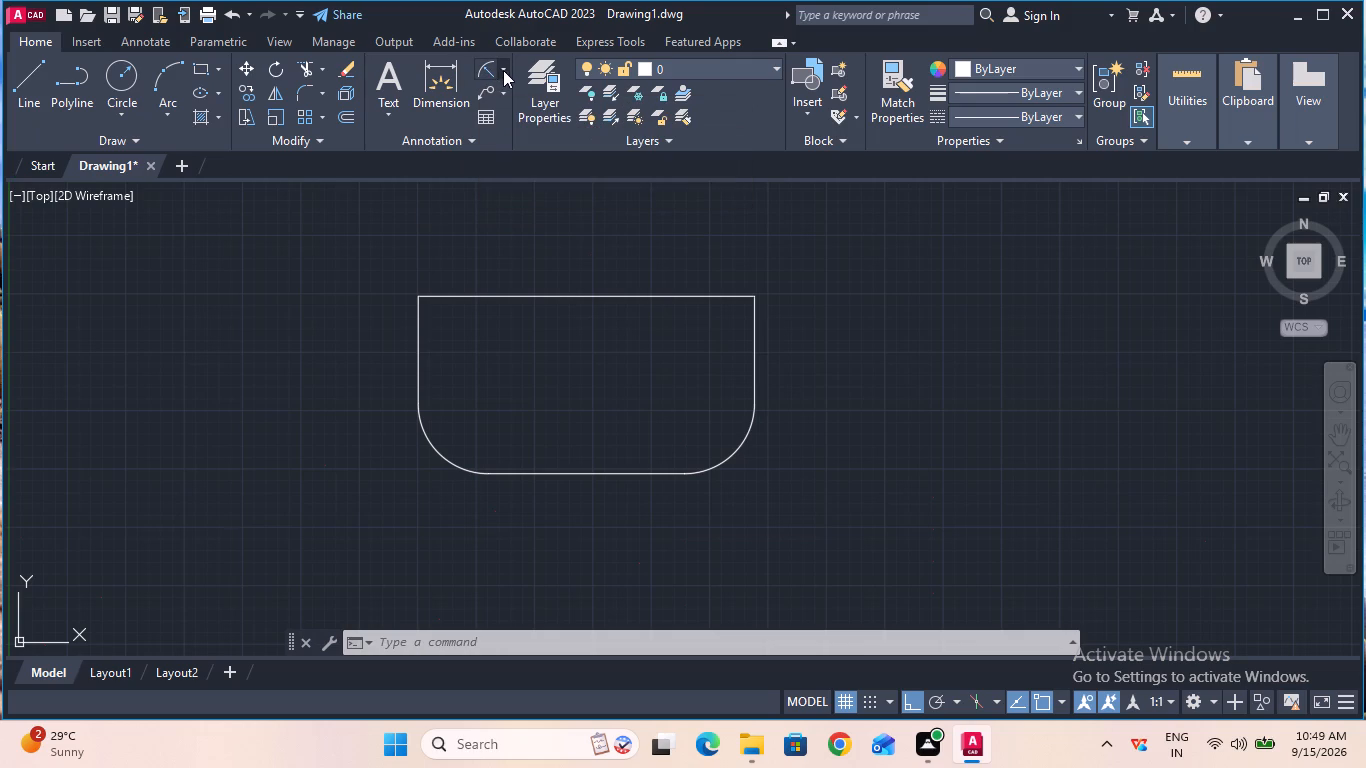
{"action": "left_click", "coordinate": [502, 90]}
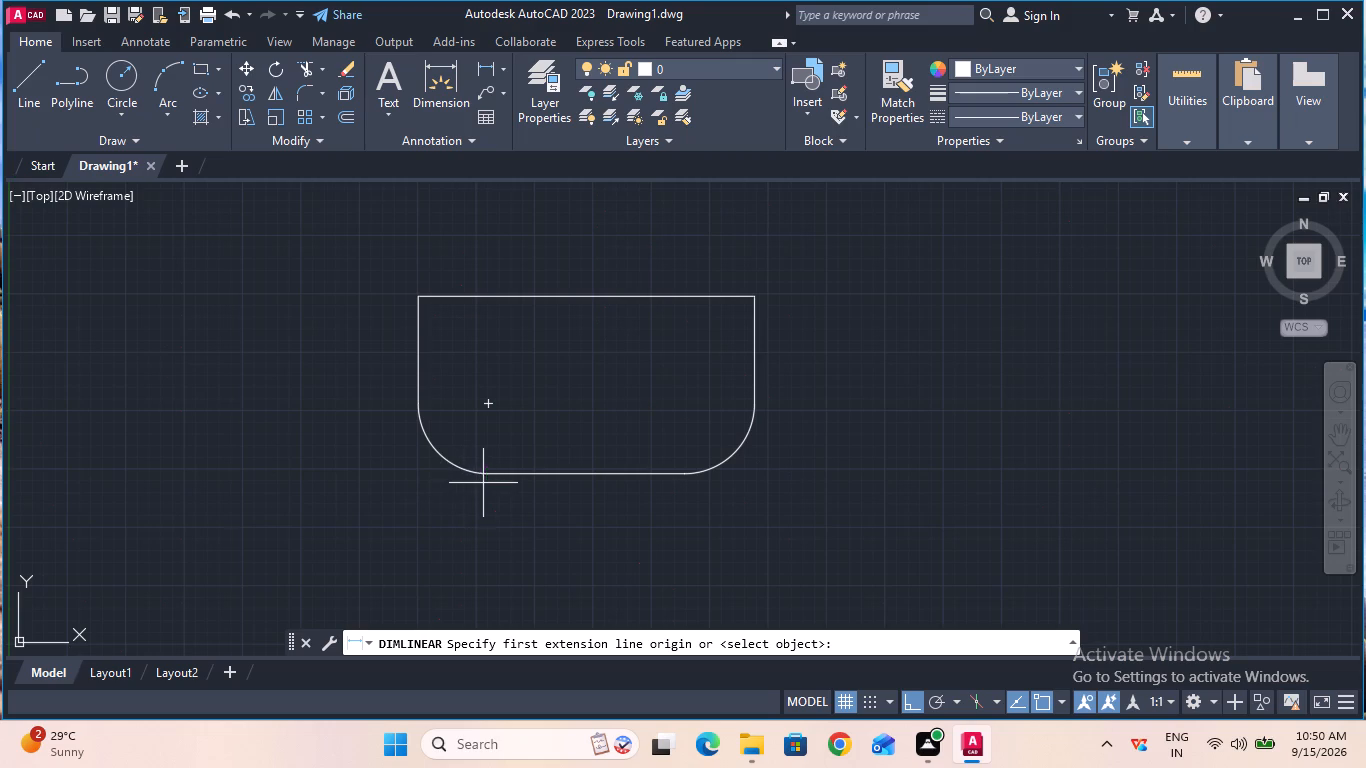
{"action": "left_click", "coordinate": [487, 477]}
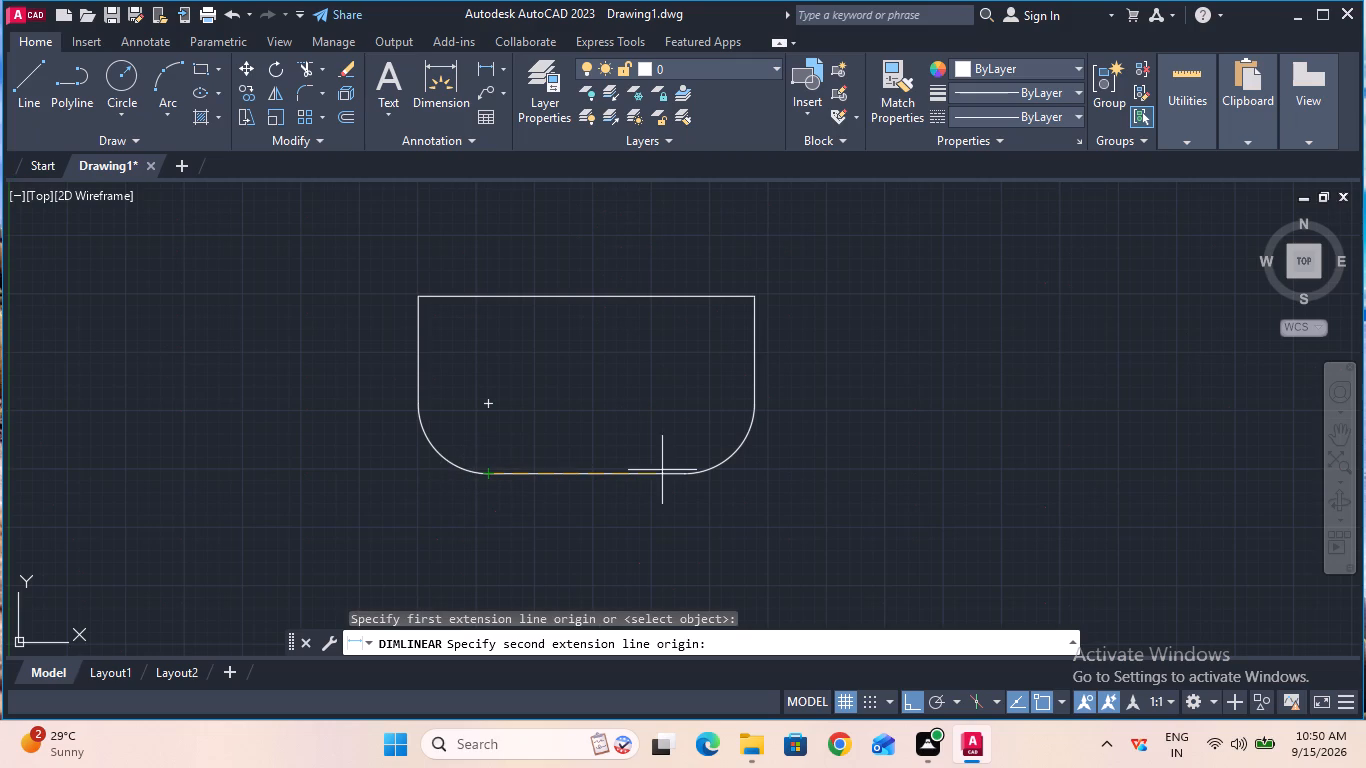
{"action": "left_click", "coordinate": [685, 475]}
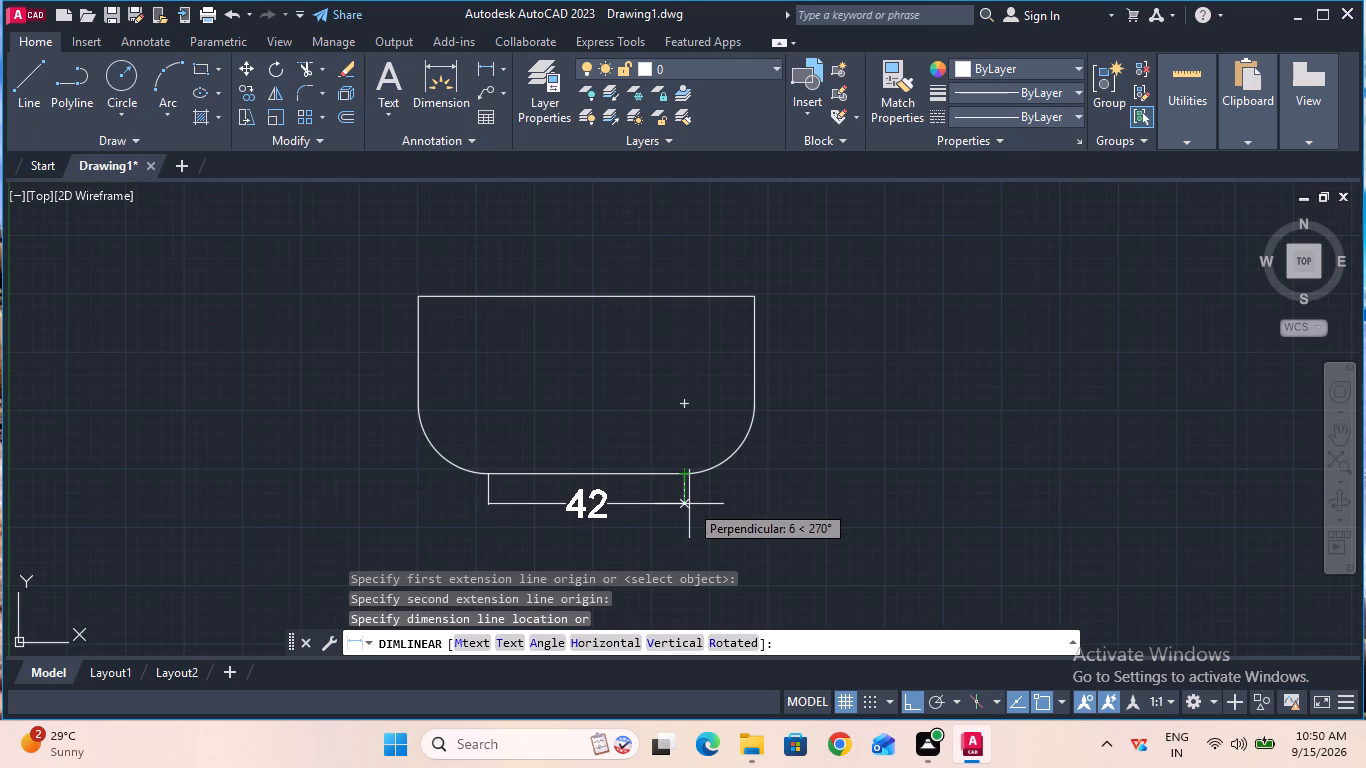
{"action": "key", "text": "Escape"}
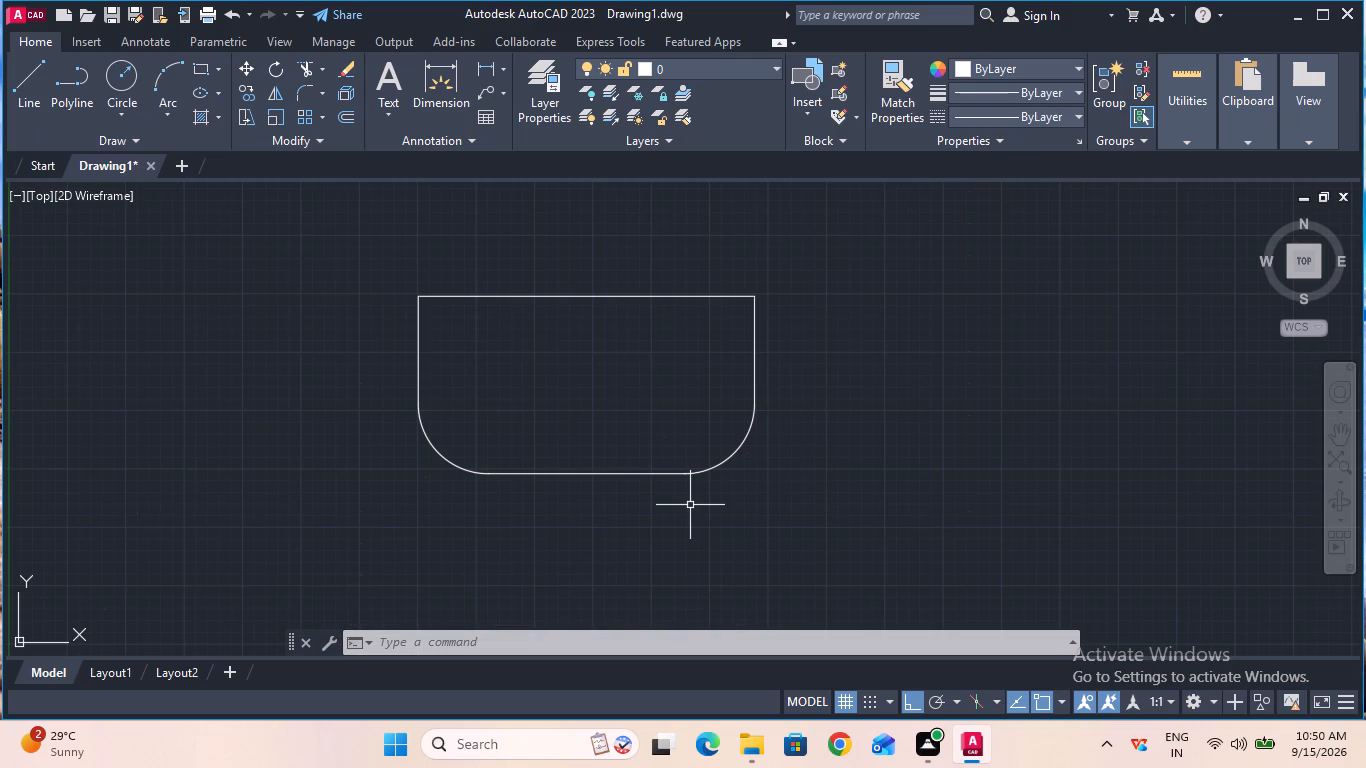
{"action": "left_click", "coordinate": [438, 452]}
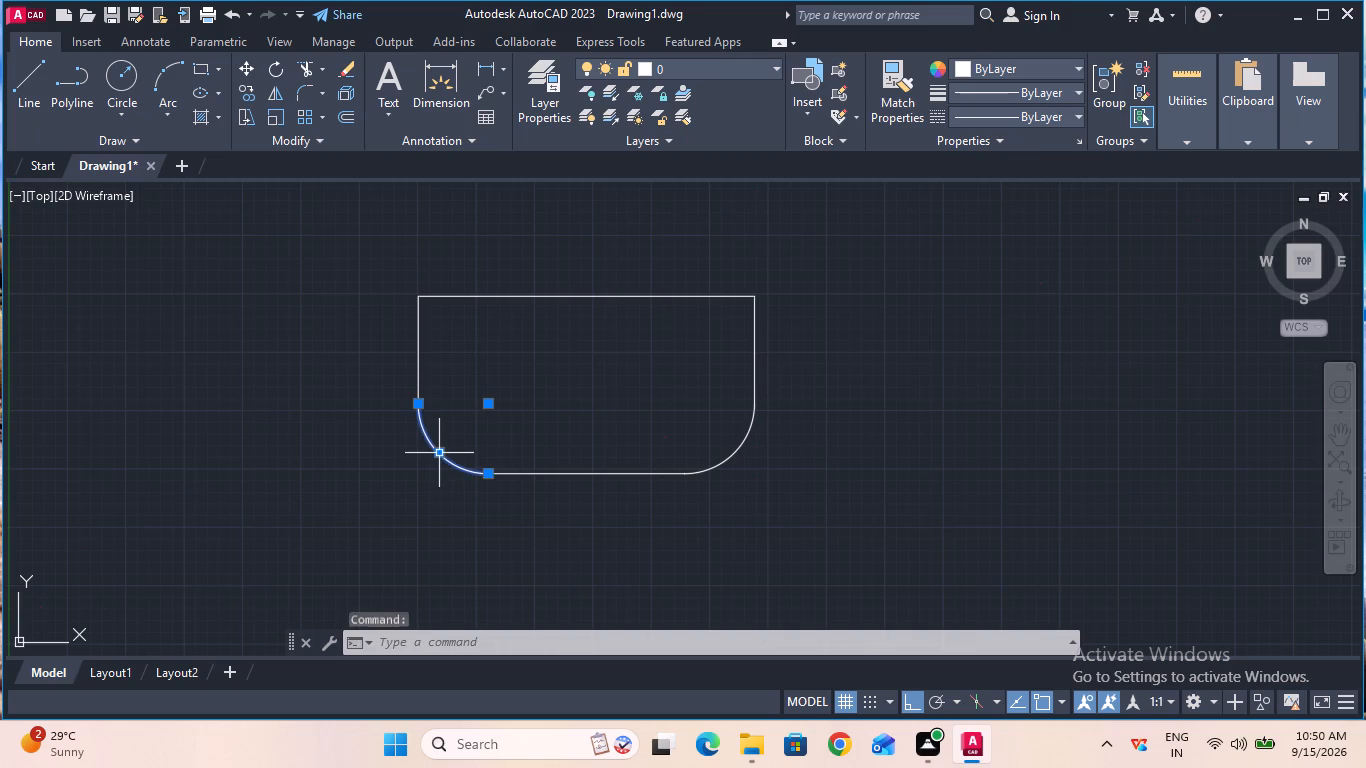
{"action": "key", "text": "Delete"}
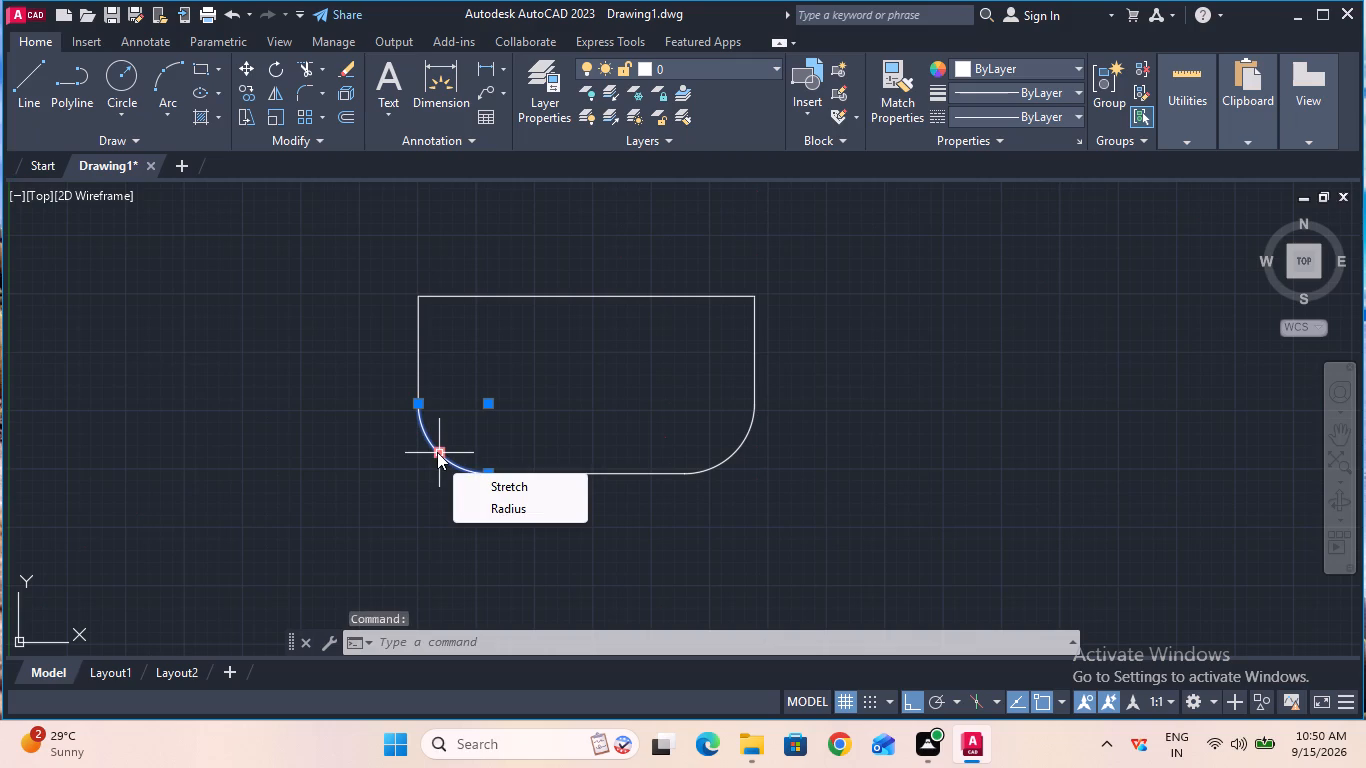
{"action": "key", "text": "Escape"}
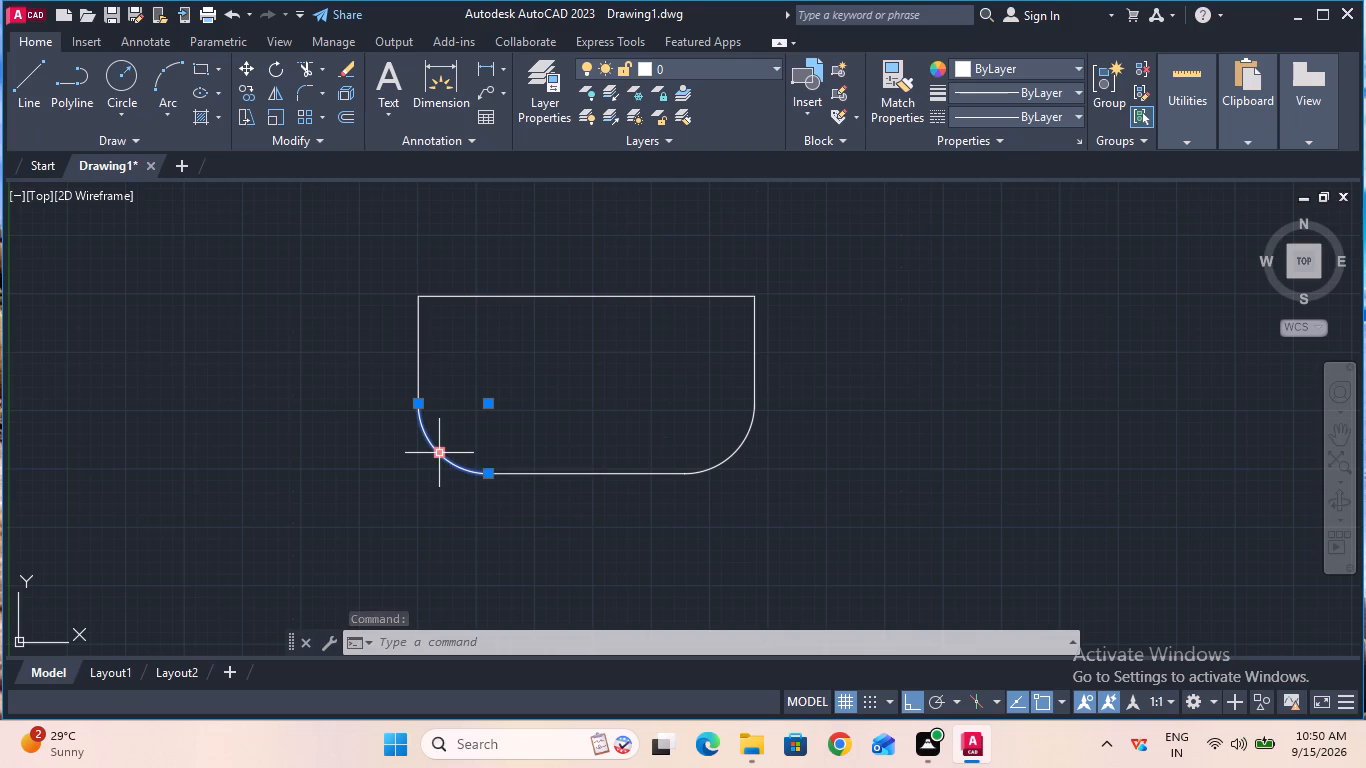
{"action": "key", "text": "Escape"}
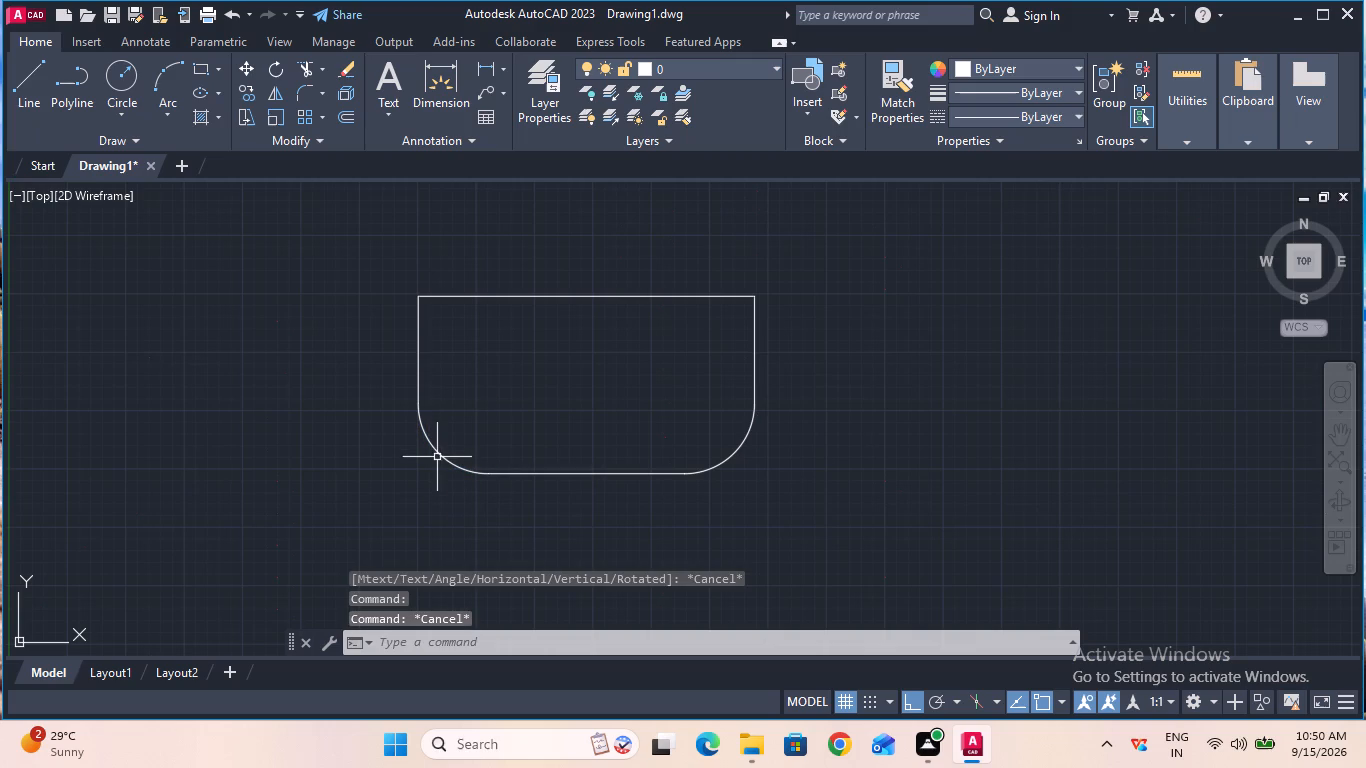
Delete both fillet arcs at the lower corners of the bracket outline.
{"action": "left_click", "coordinate": [436, 451]}
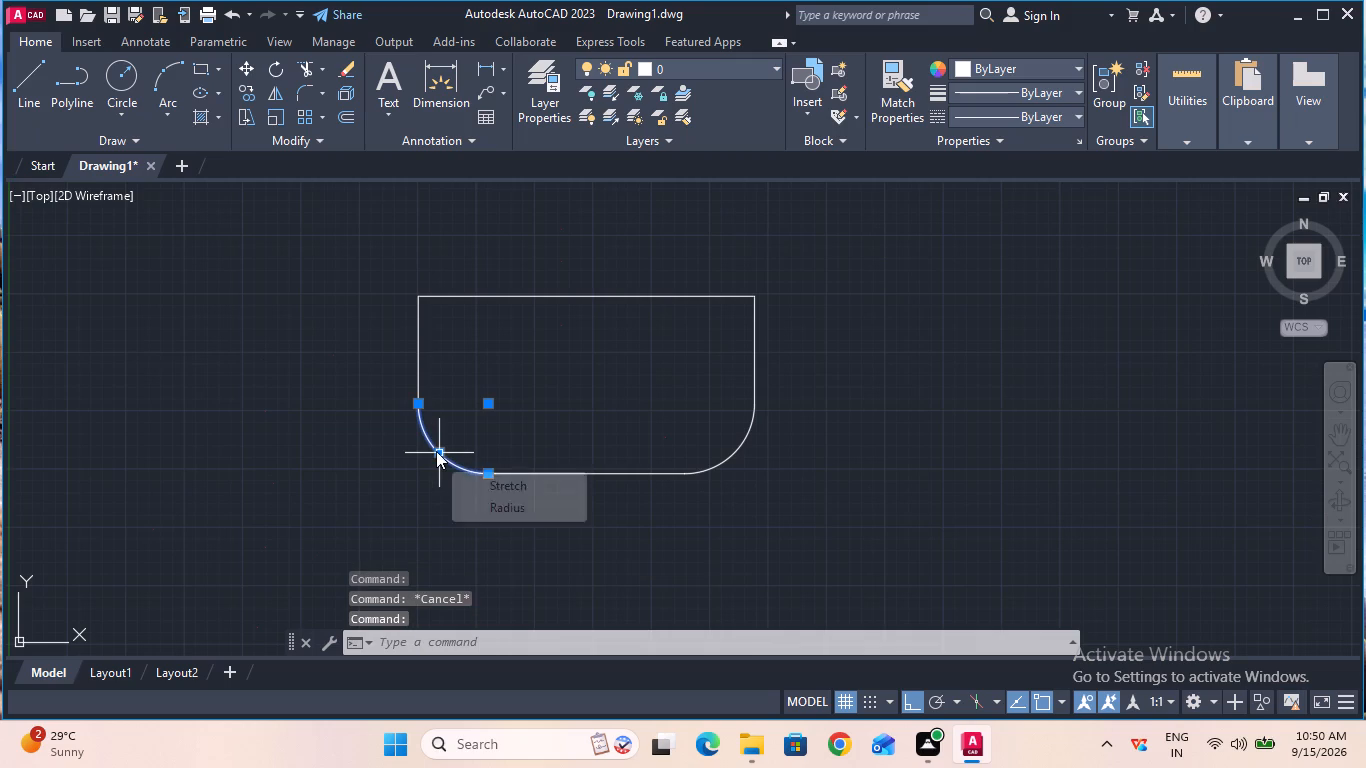
{"action": "key", "text": "Delete"}
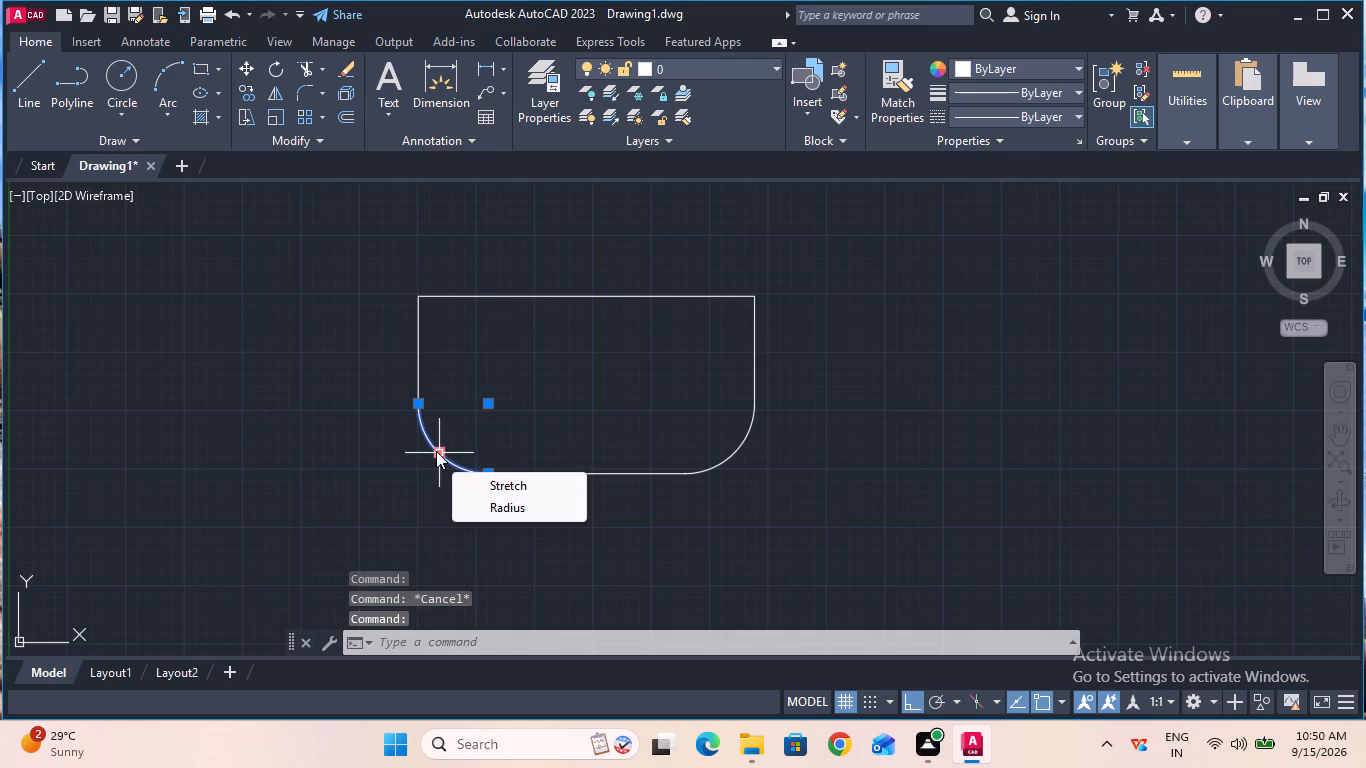
{"action": "key", "text": "Escape"}
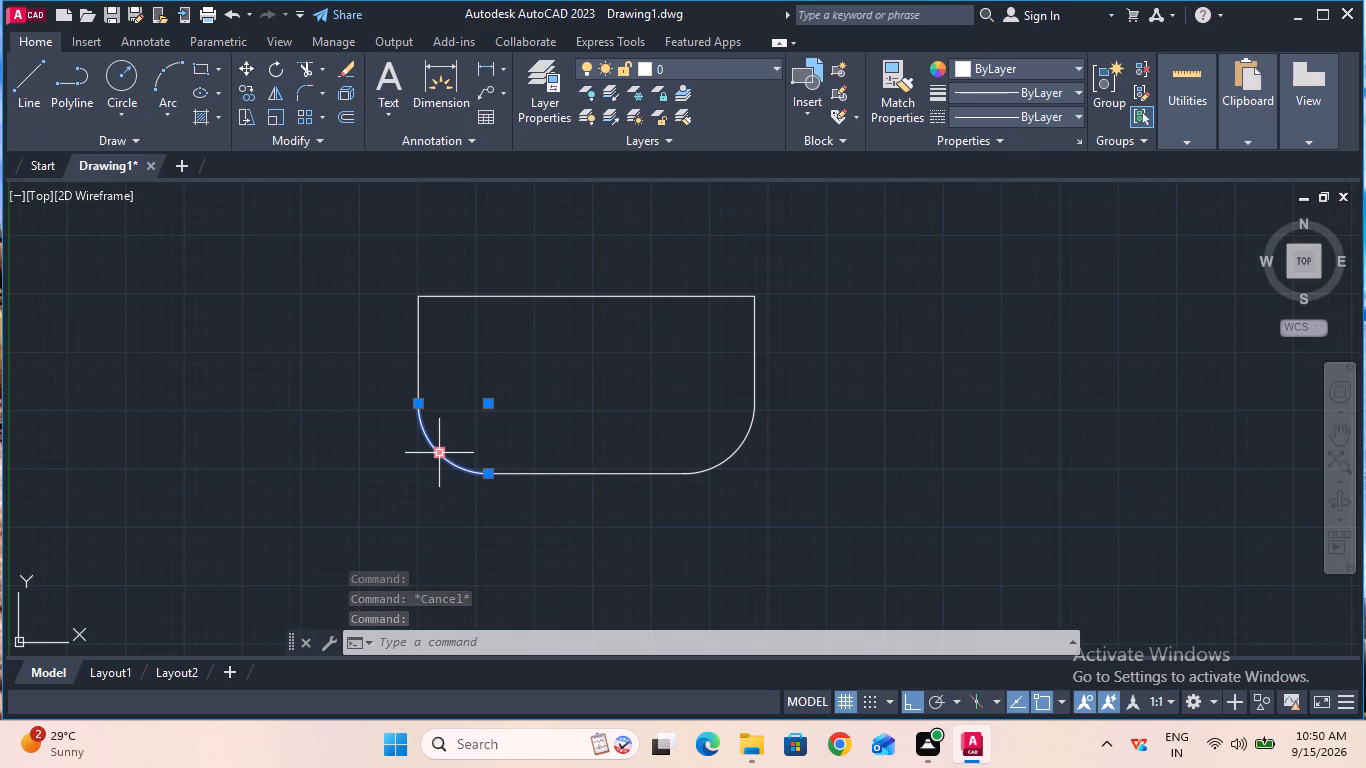
{"action": "key", "text": "Escape"}
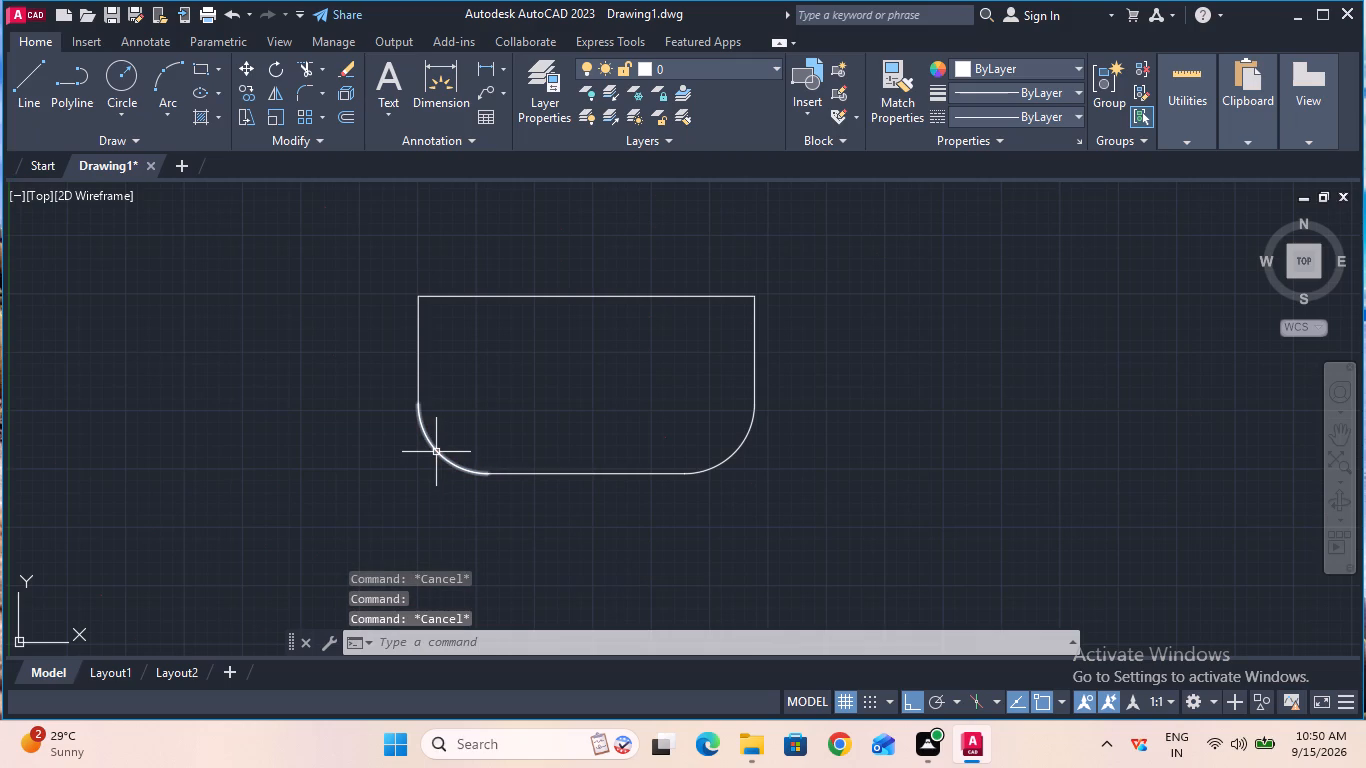
{"action": "triple_click", "coordinate": [436, 453]}
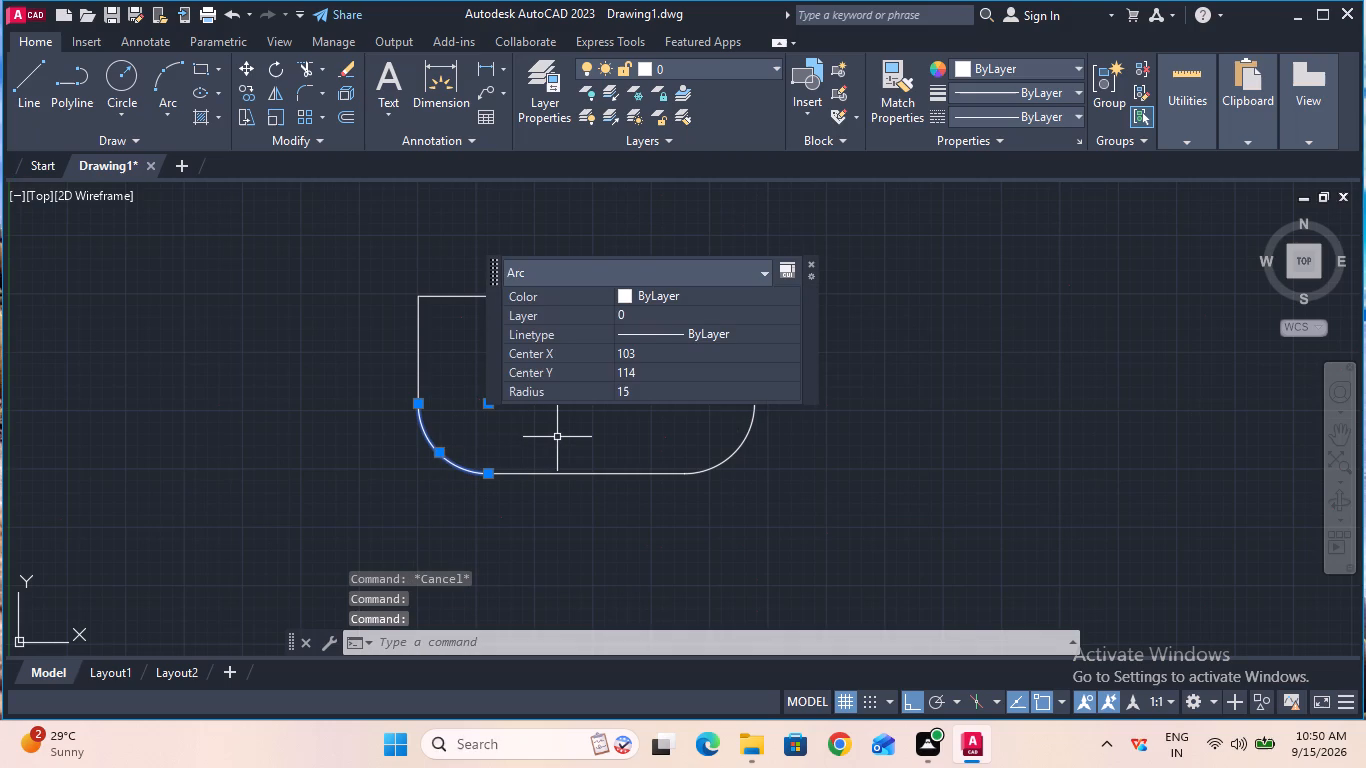
{"action": "key", "text": "Delete"}
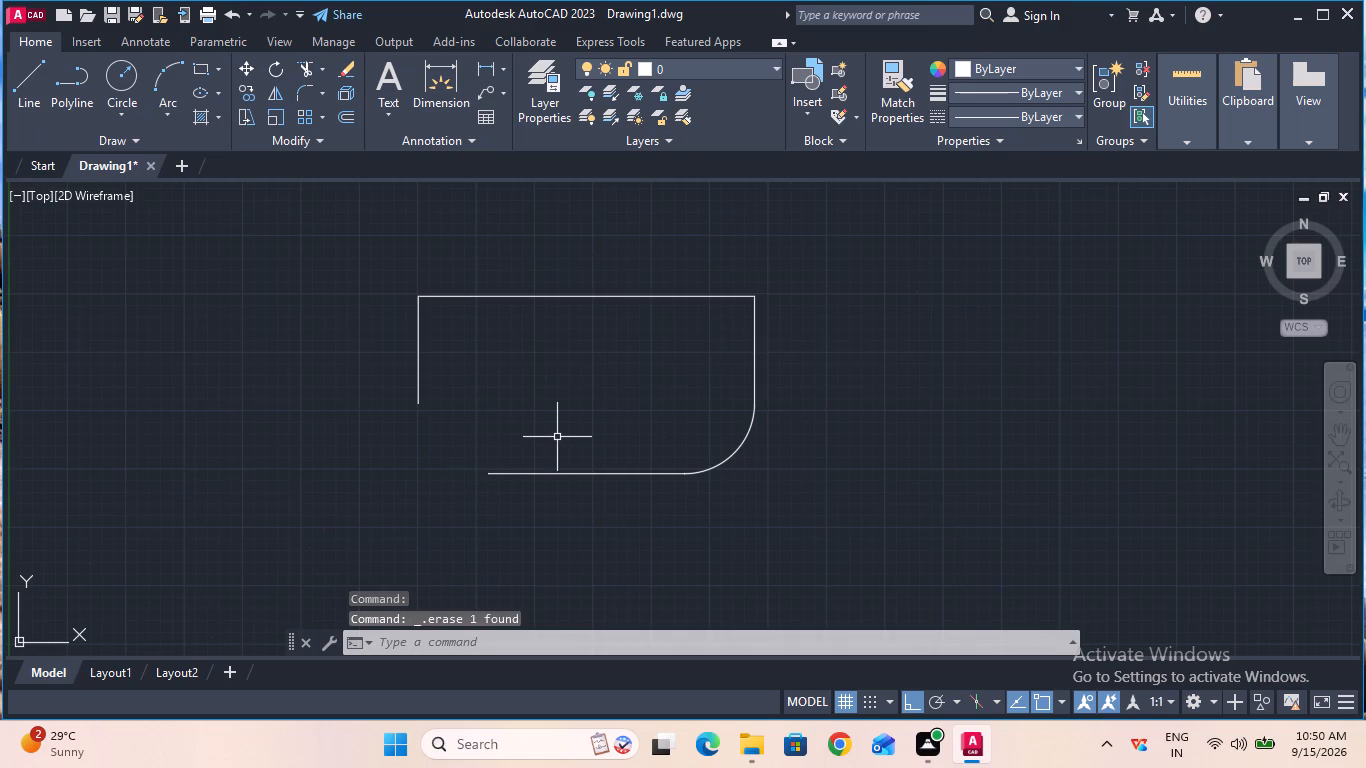
{"action": "left_click", "coordinate": [735, 454]}
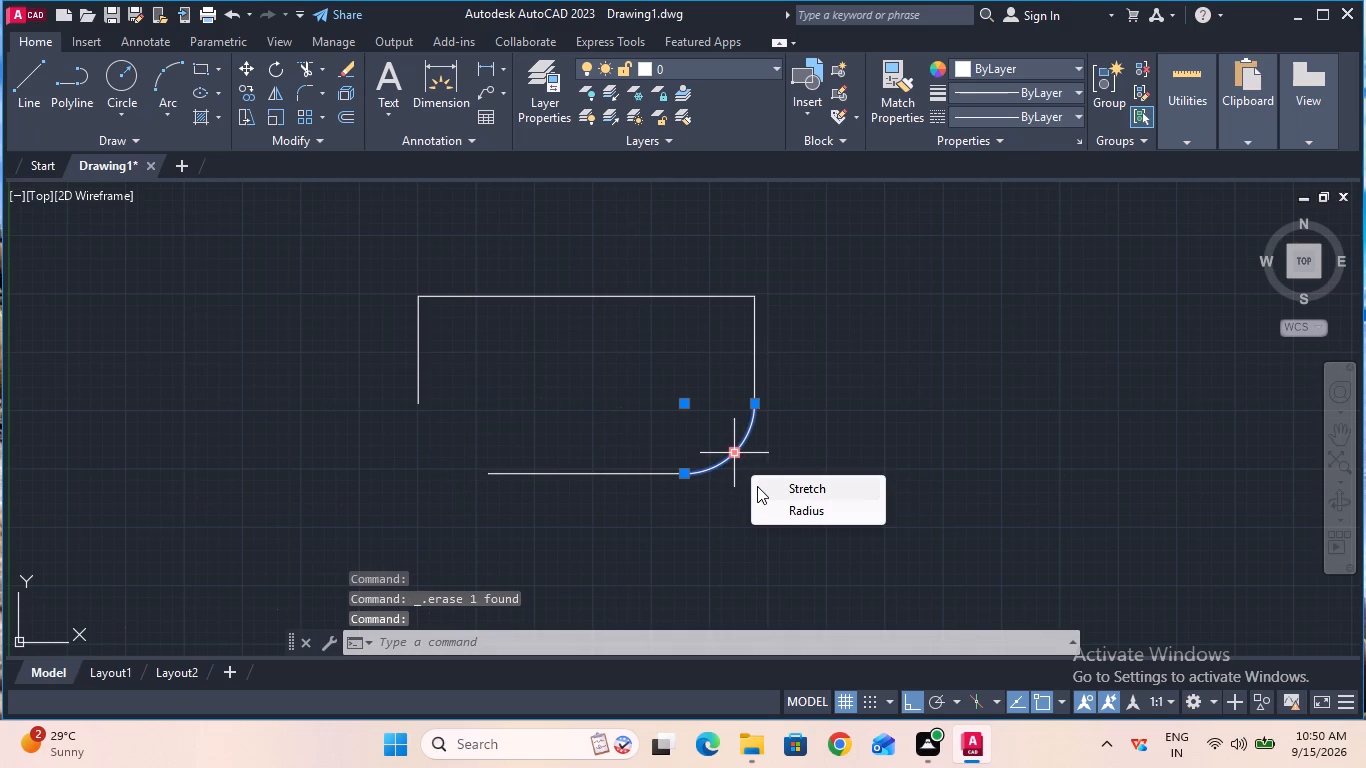
{"action": "key", "text": "Escape"}
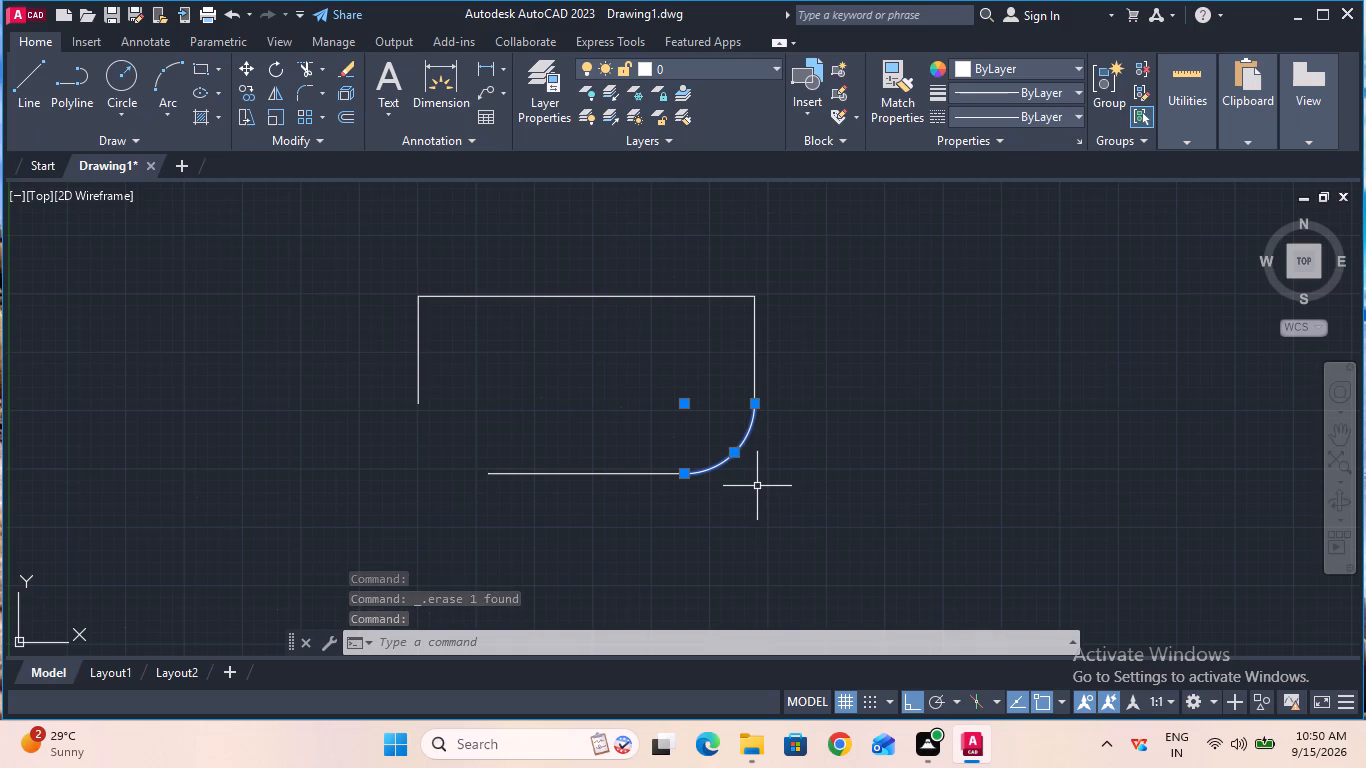
{"action": "key", "text": "Delete"}
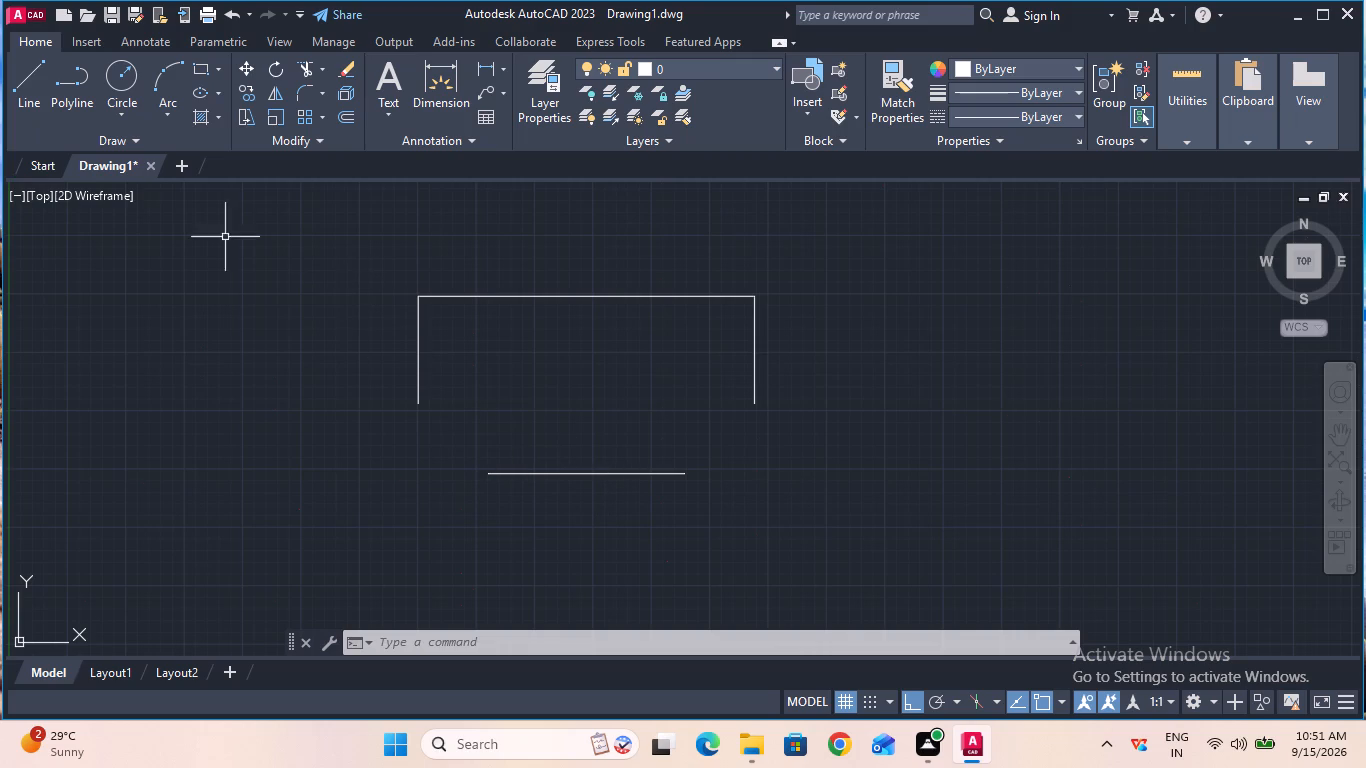
Draw a 3 mm horizontal line outward from the left end of the bottom edge, extending it to the left.
{"action": "left_click", "coordinate": [30, 94]}
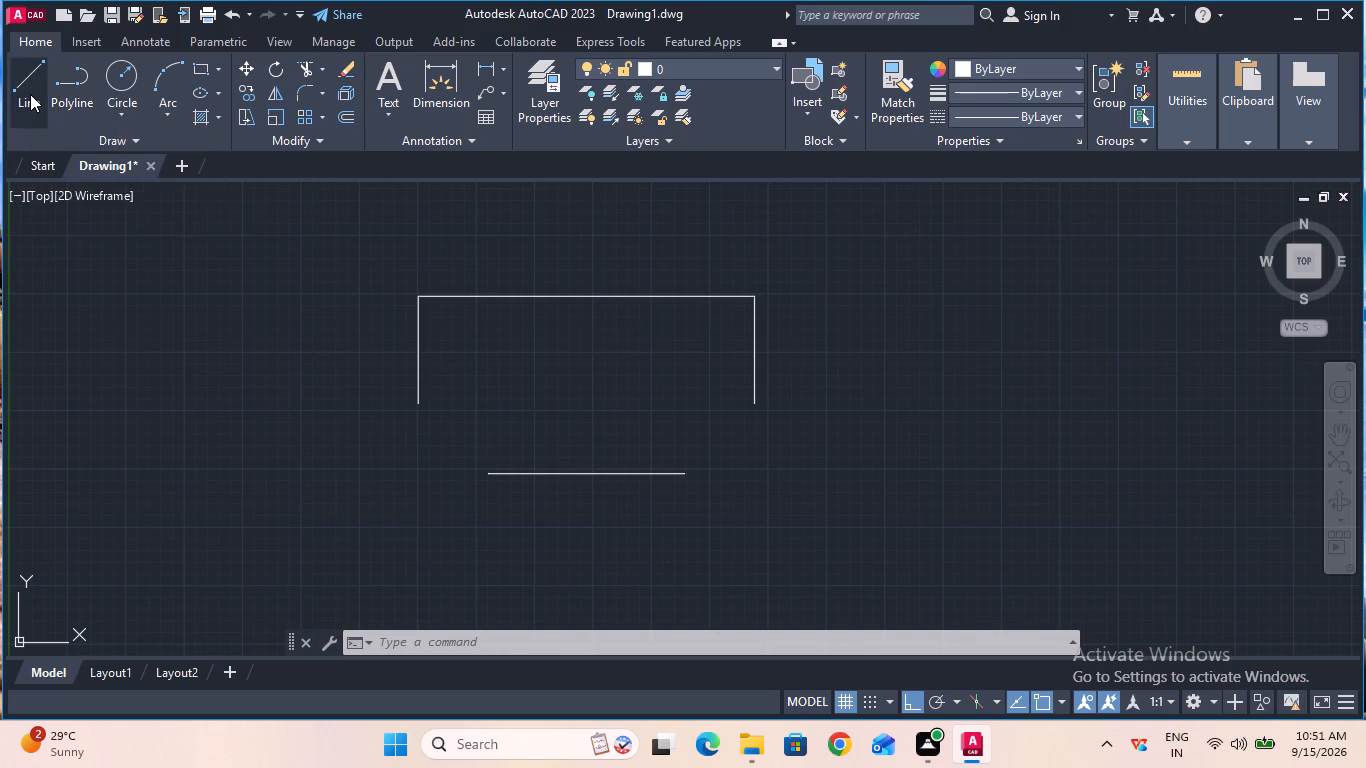
{"action": "left_click", "coordinate": [488, 475]}
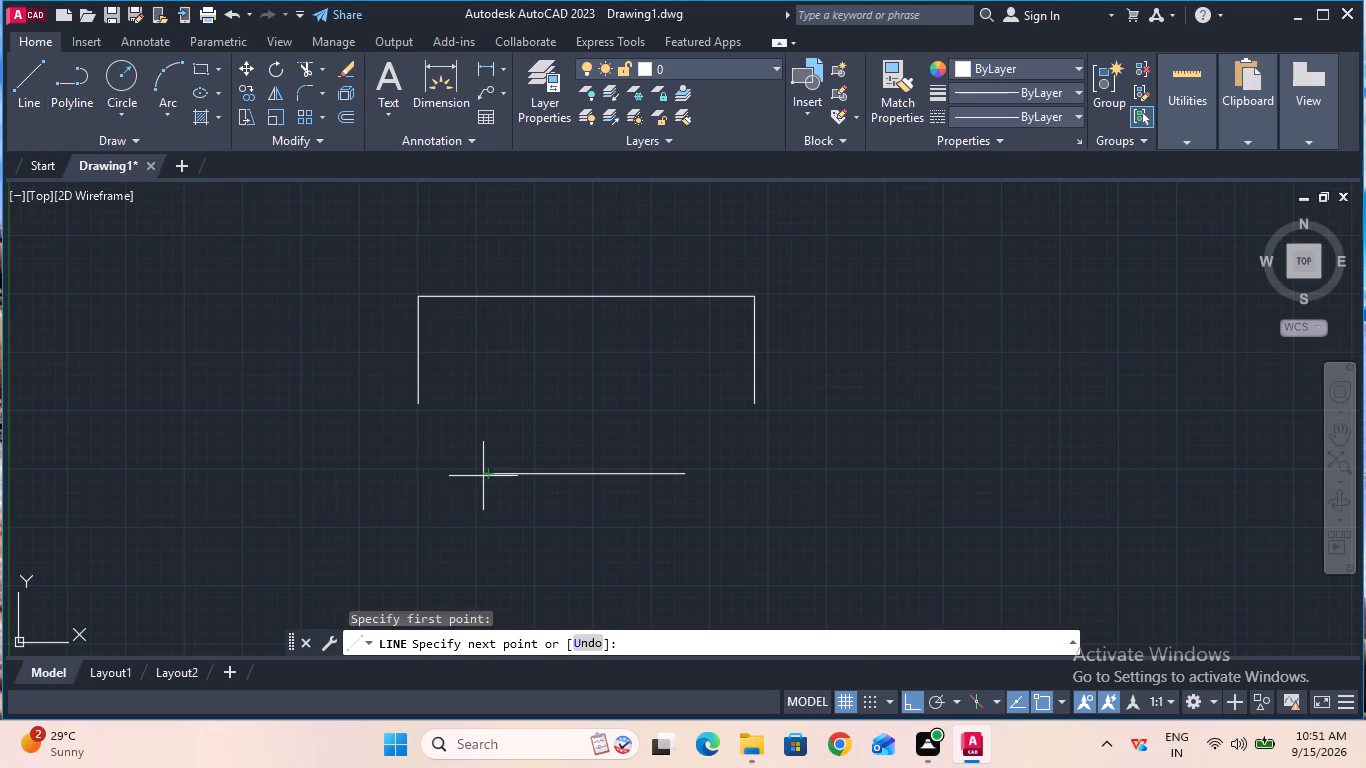
{"action": "key", "text": "3"}
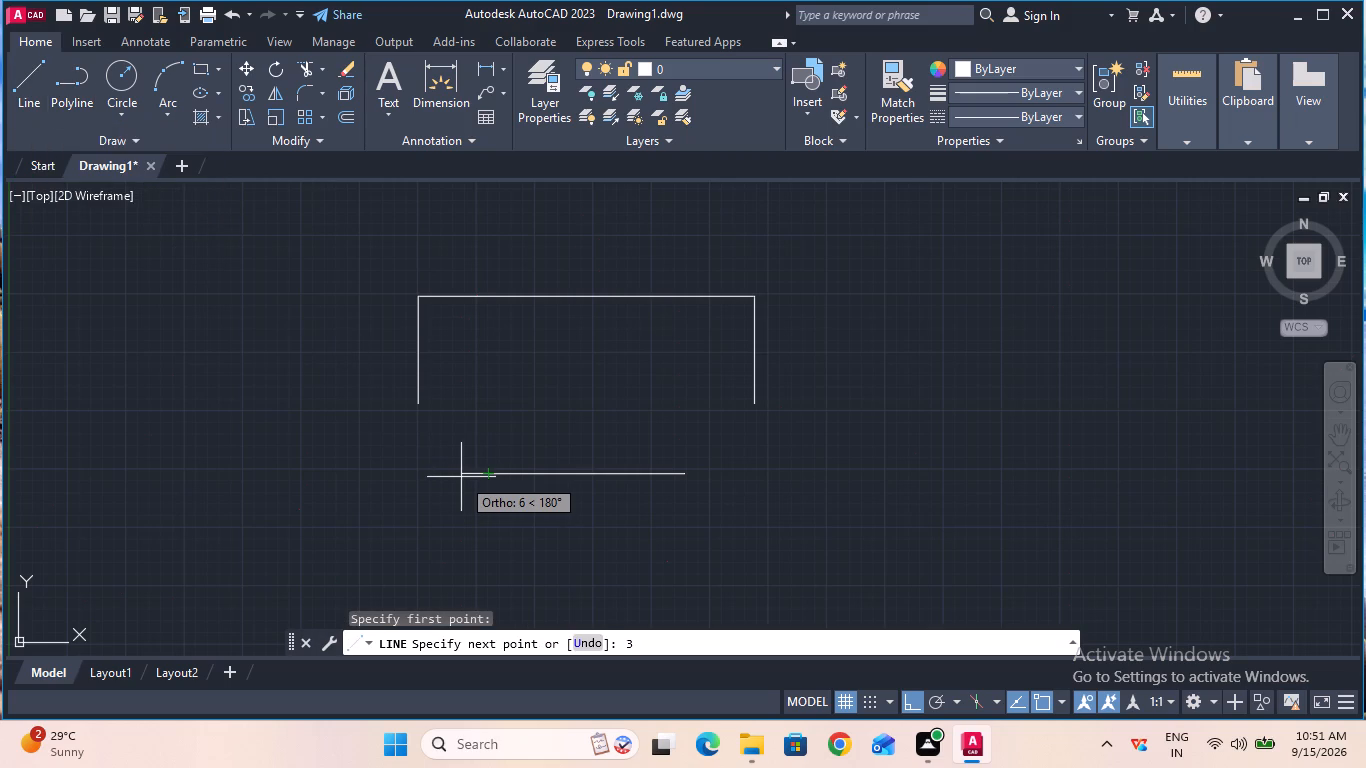
{"action": "key", "text": "Return"}
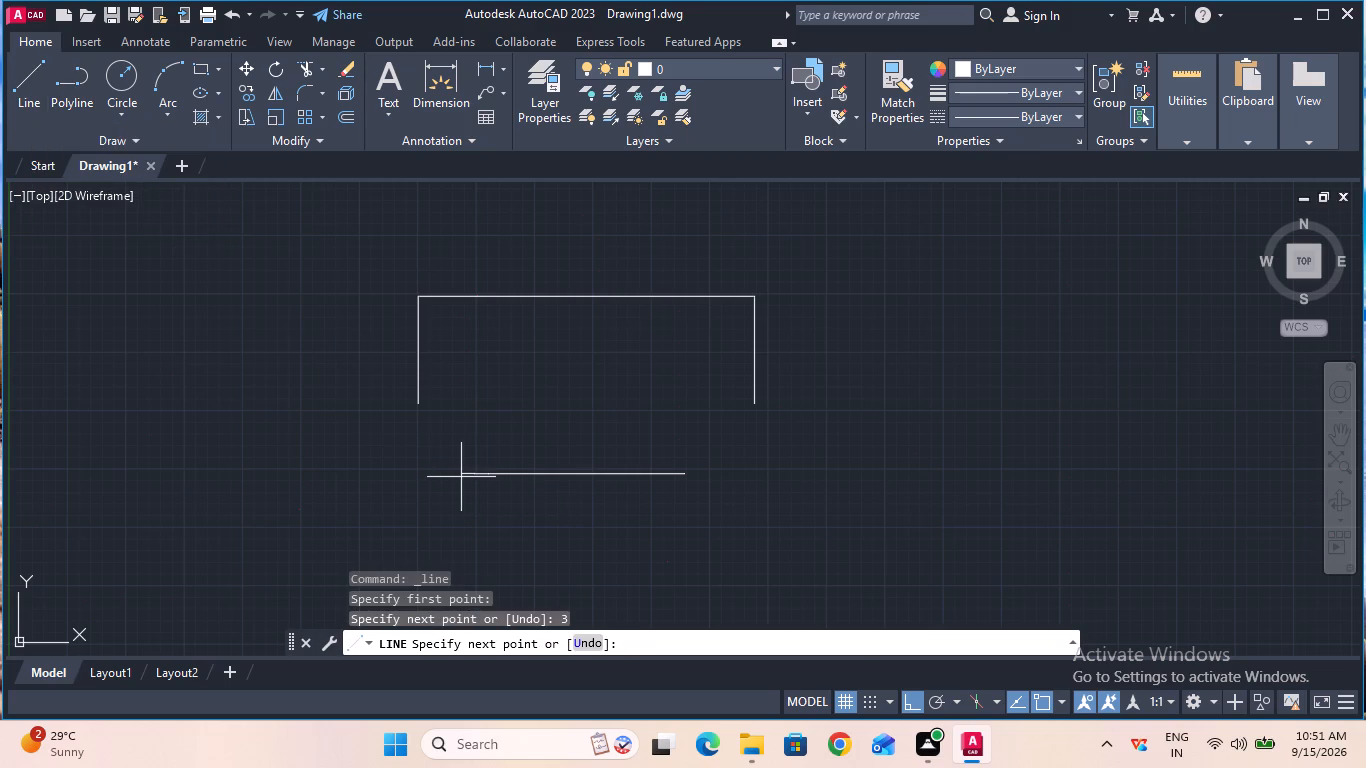
{"action": "key", "text": "Escape"}
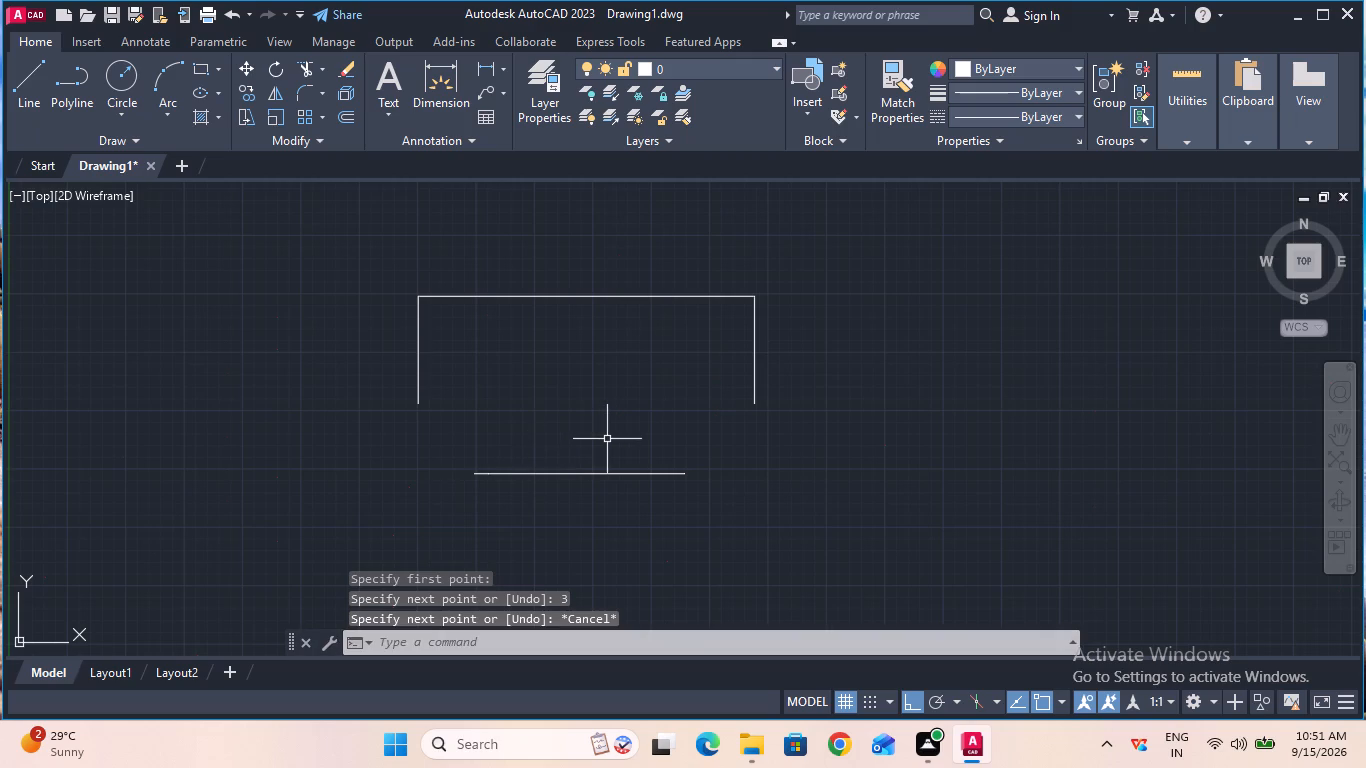
Start a horizontal line at the right end of the bottom edge, heading outward to the right.
{"action": "left_click", "coordinate": [40, 71]}
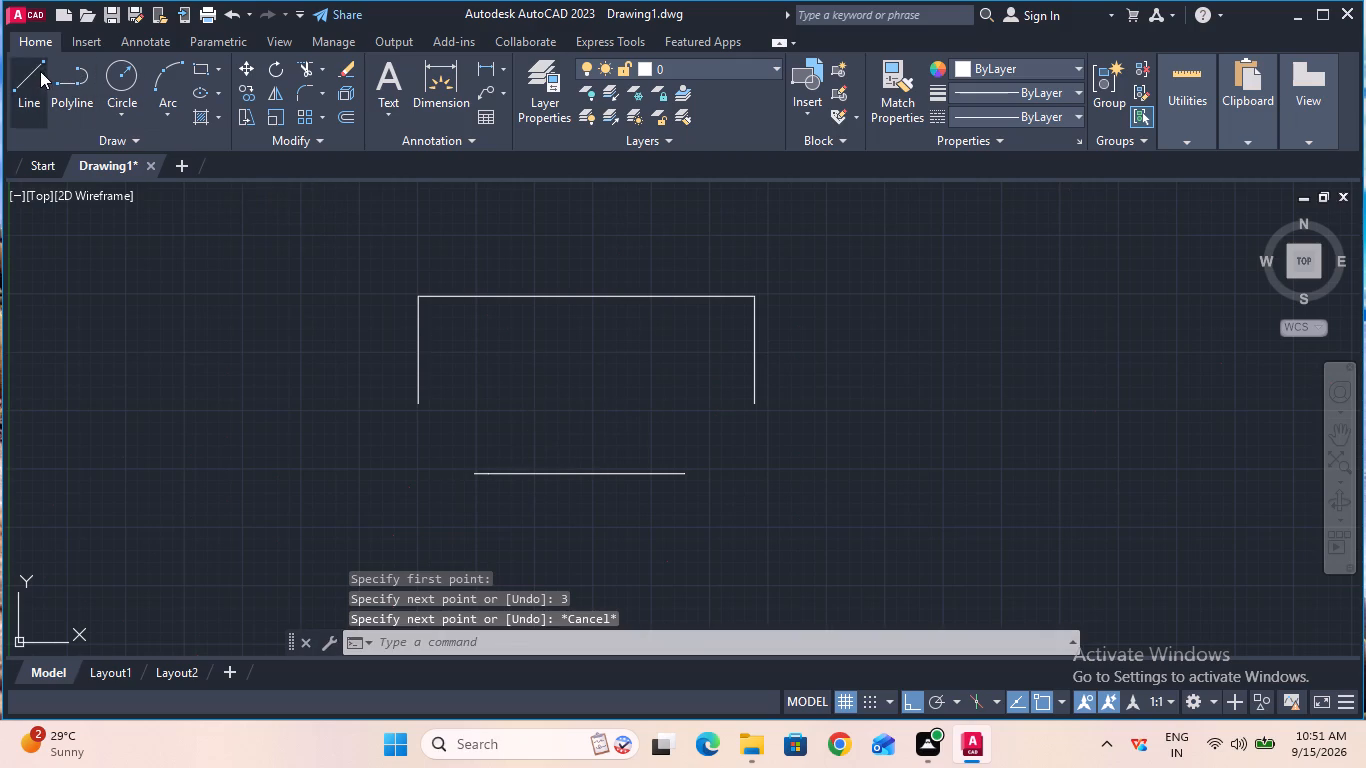
{"action": "left_click", "coordinate": [687, 476]}
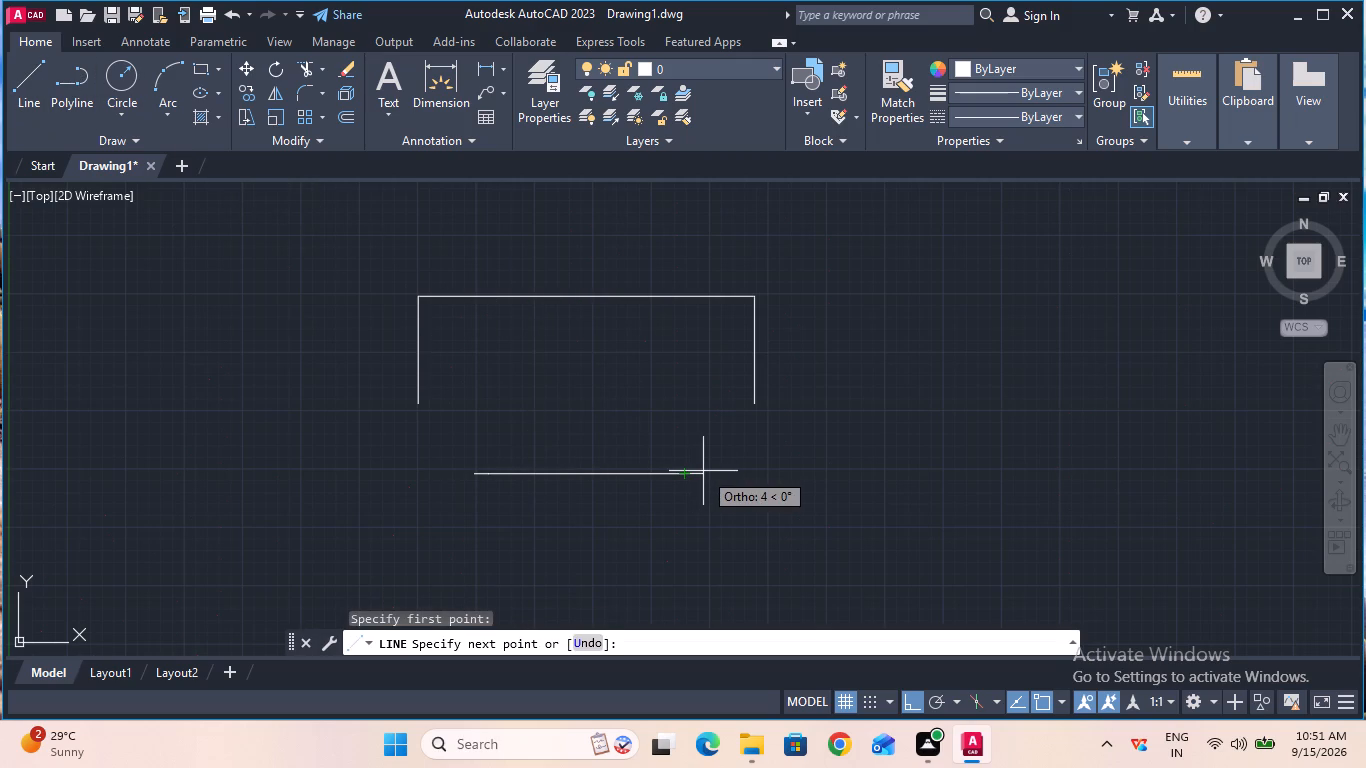
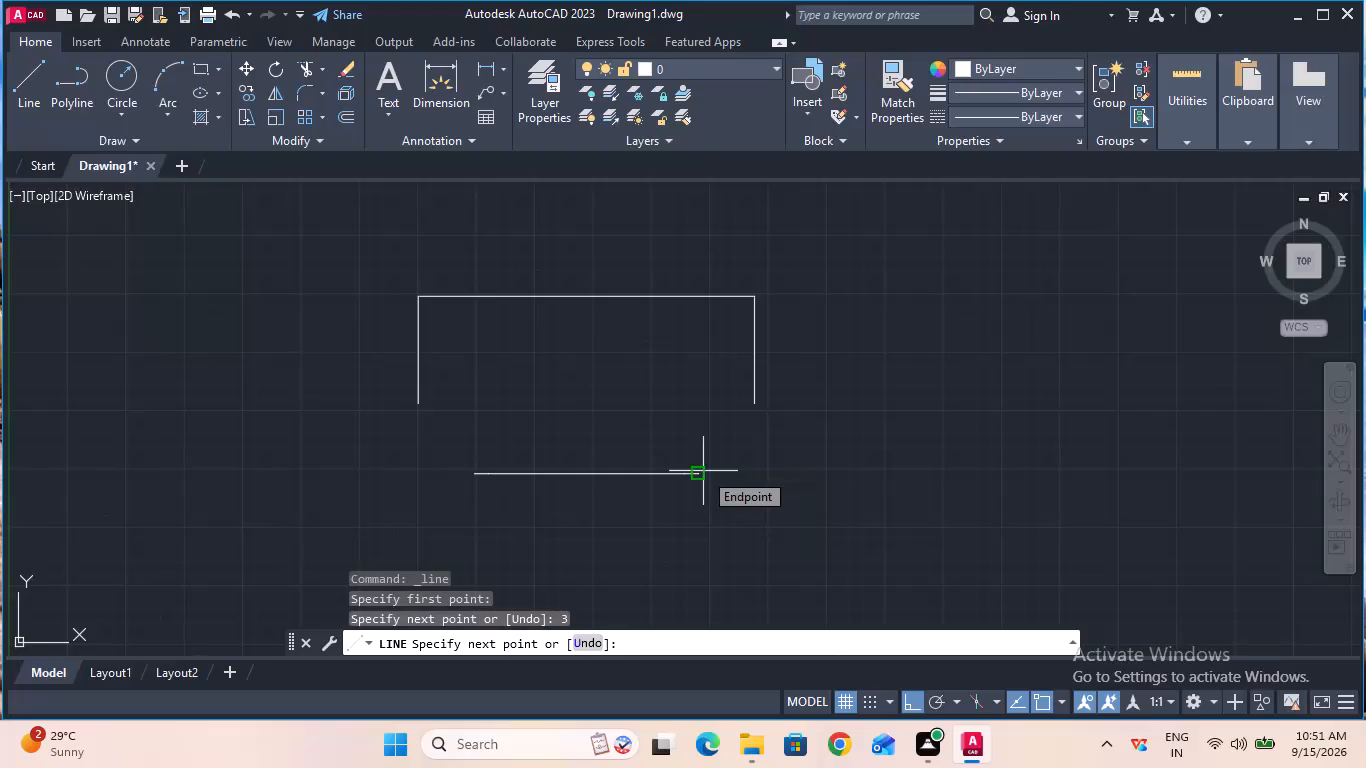
Join the collinear segments of the bottom edge into a single line.
{"action": "key", "text": "Escape"}
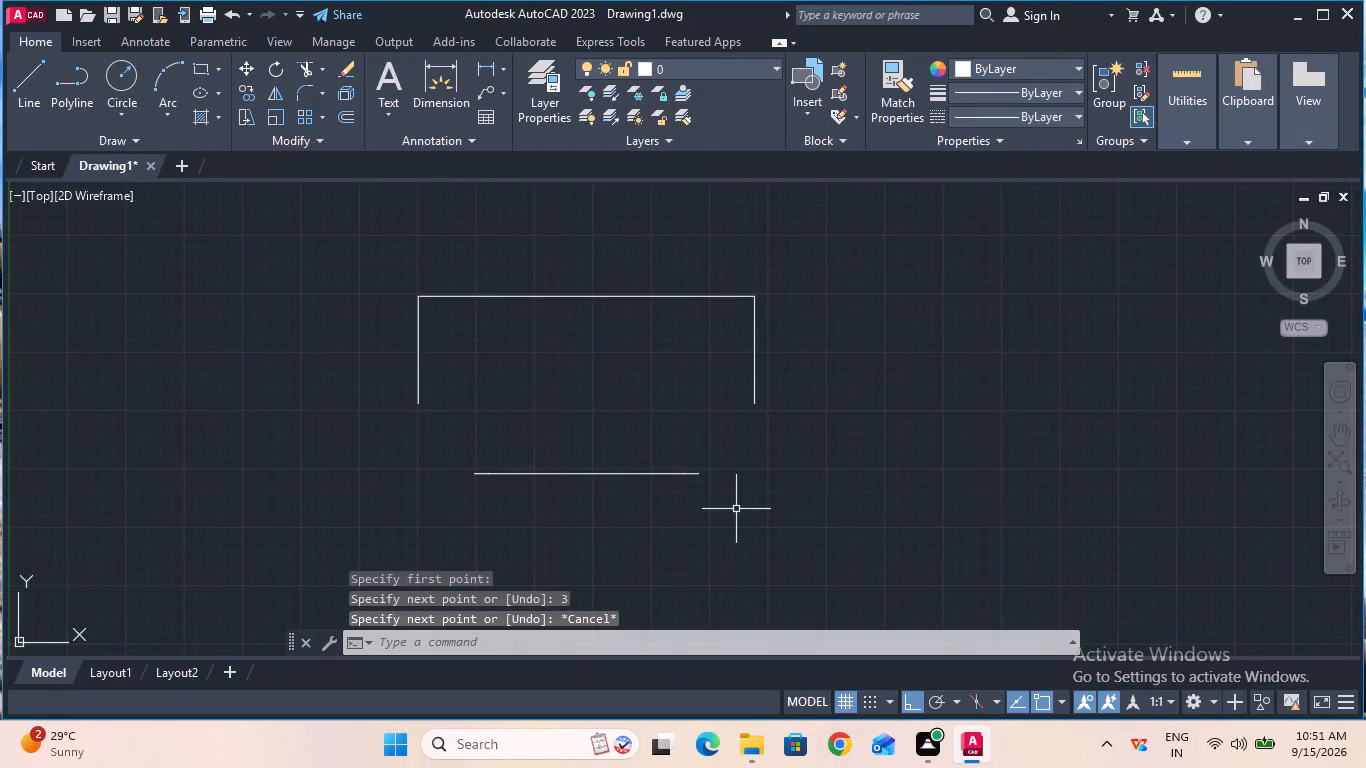
{"action": "left_click", "coordinate": [442, 504]}
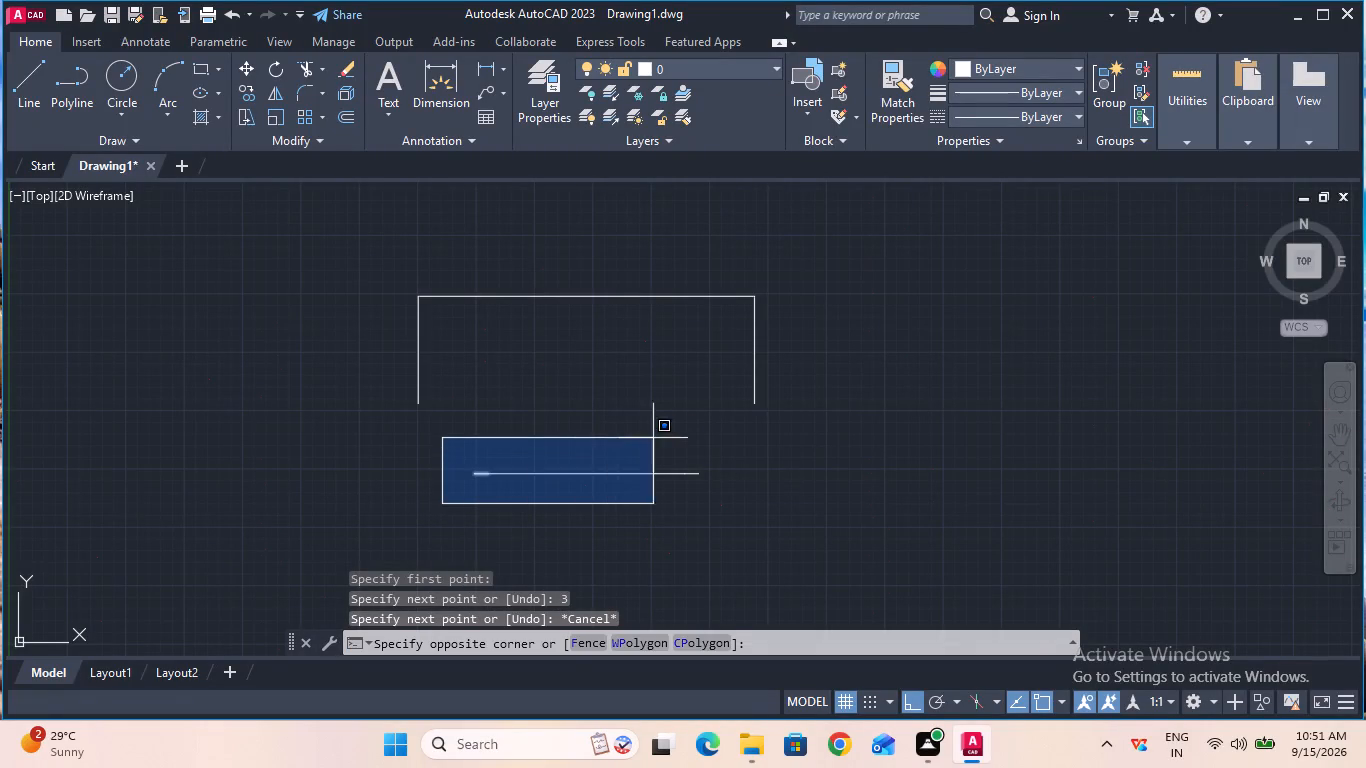
{"action": "left_click", "coordinate": [729, 440]}
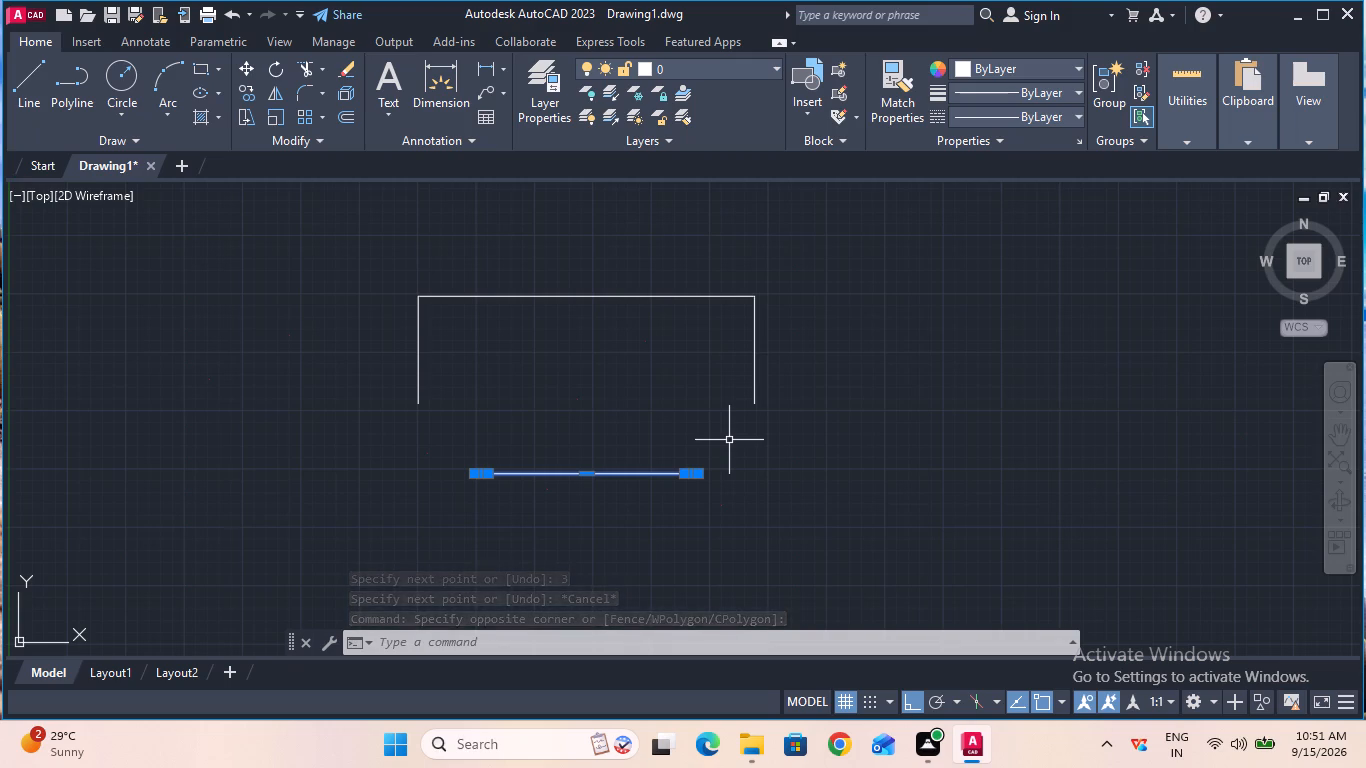
{"action": "type", "text": "joi"}
{"action": "key", "text": "n"}
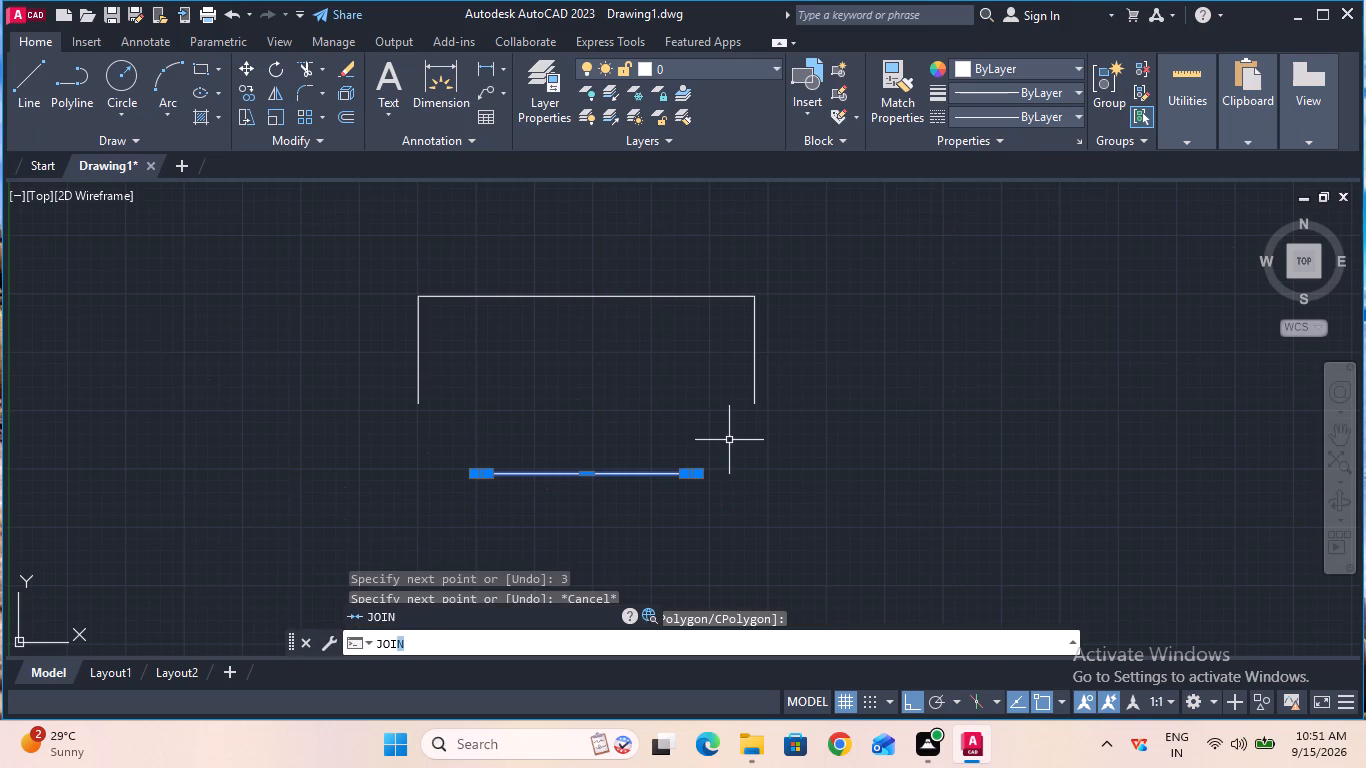
{"action": "left_click", "coordinate": [474, 624]}
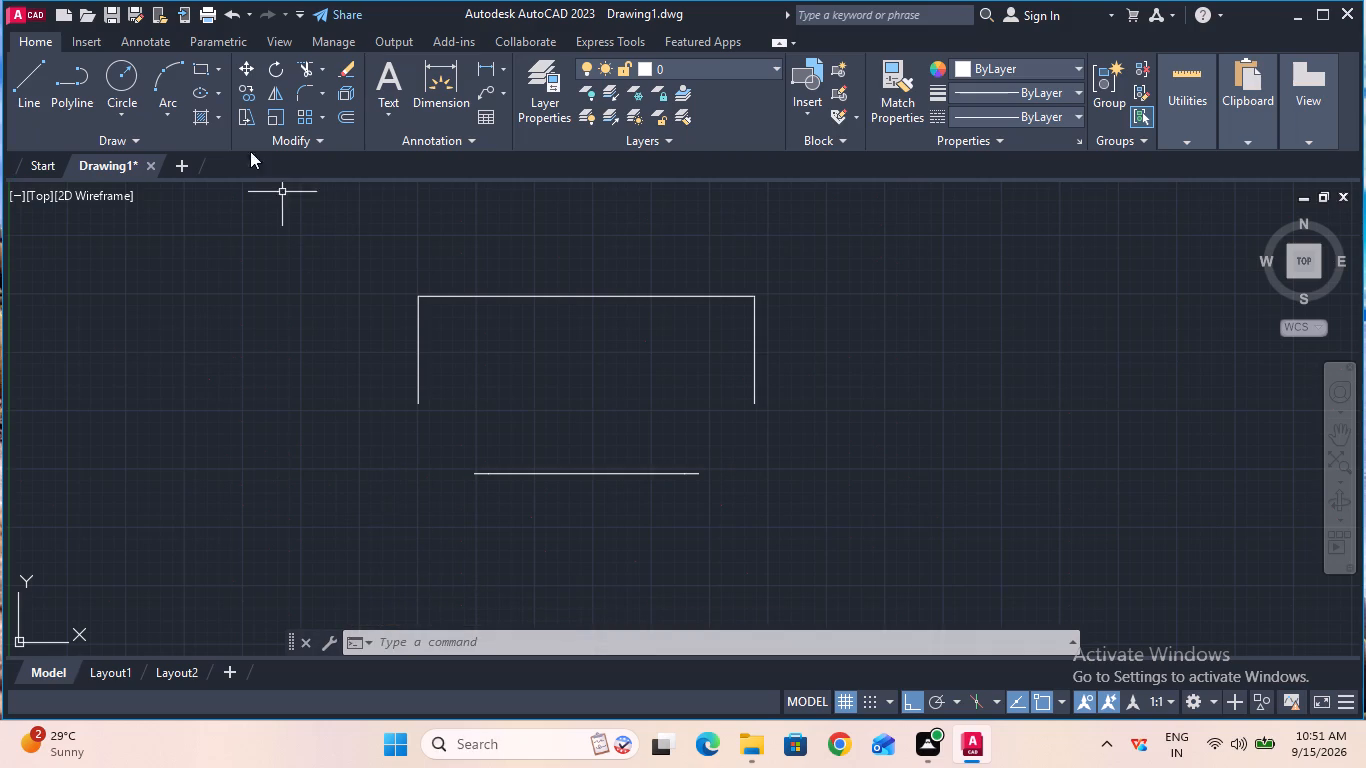
Fillet both lower corners of the bracket outline with a 12 mm radius, between each vertical side and the bottom edge.
{"action": "left_click", "coordinate": [309, 93]}
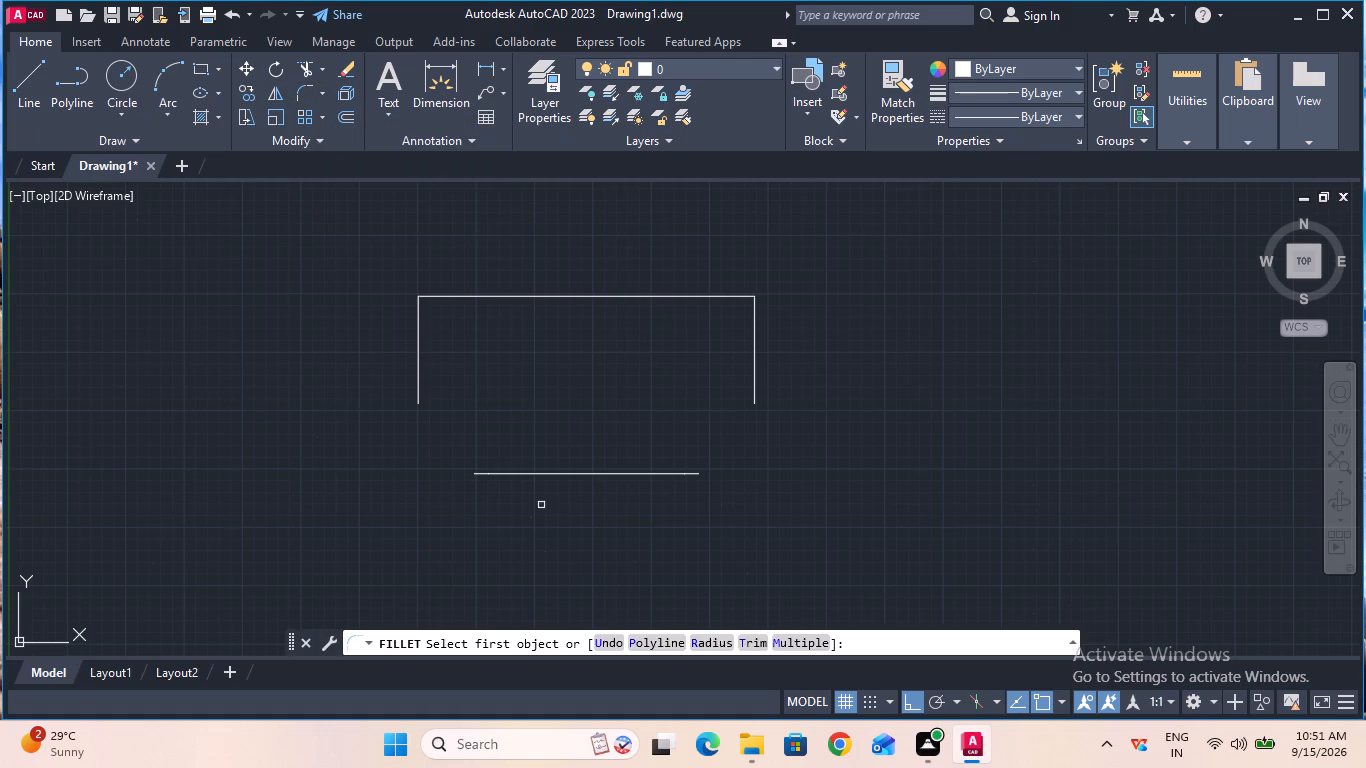
{"action": "left_click", "coordinate": [728, 640]}
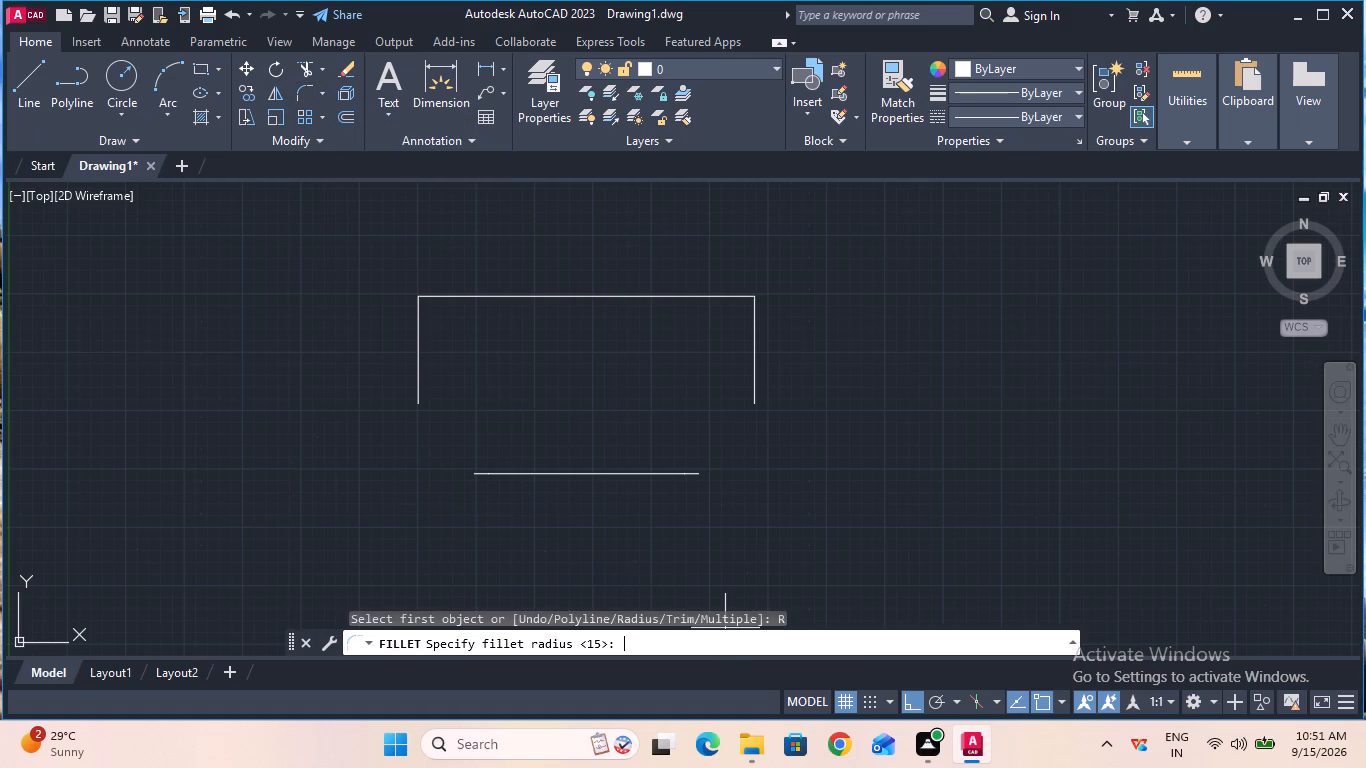
{"action": "left_click", "coordinate": [712, 641]}
{"action": "type", "text": "12"}
{"action": "key", "text": "Return"}
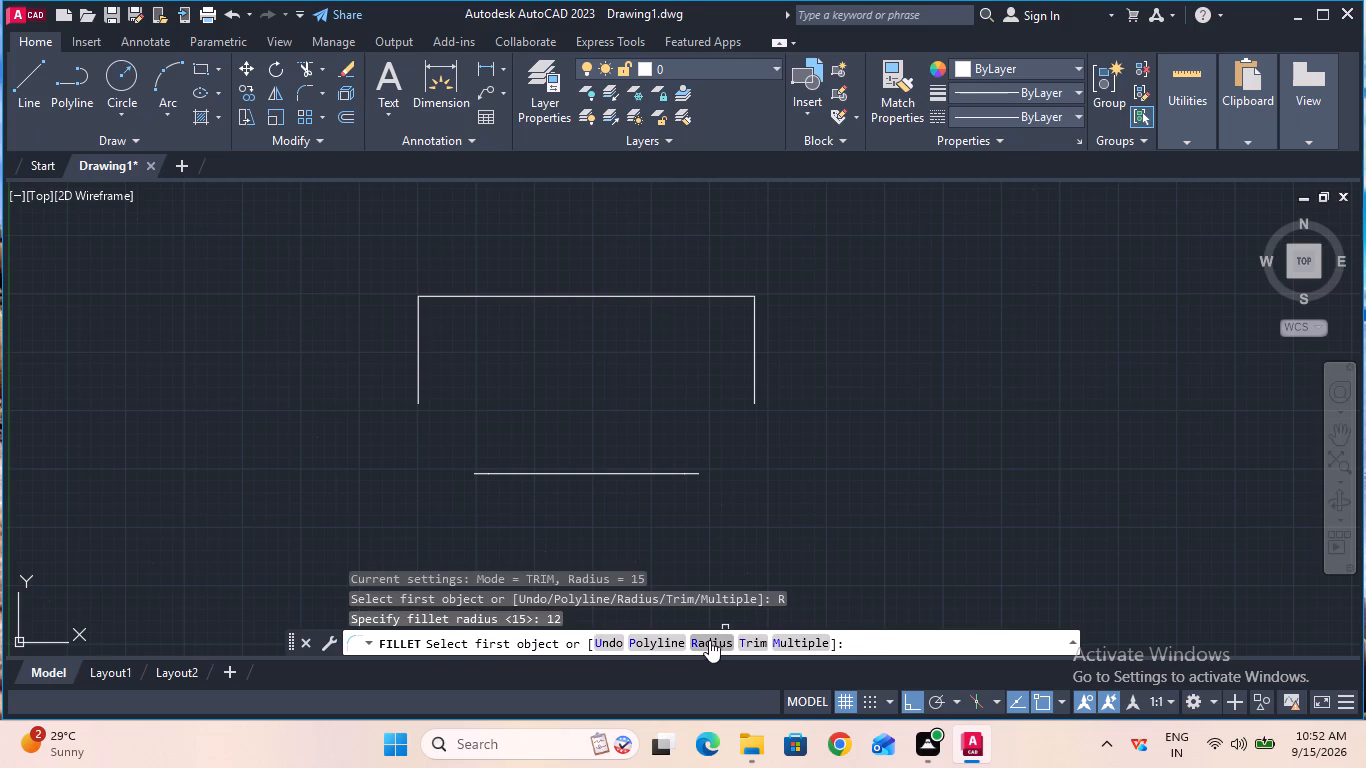
{"action": "left_click", "coordinate": [417, 395]}
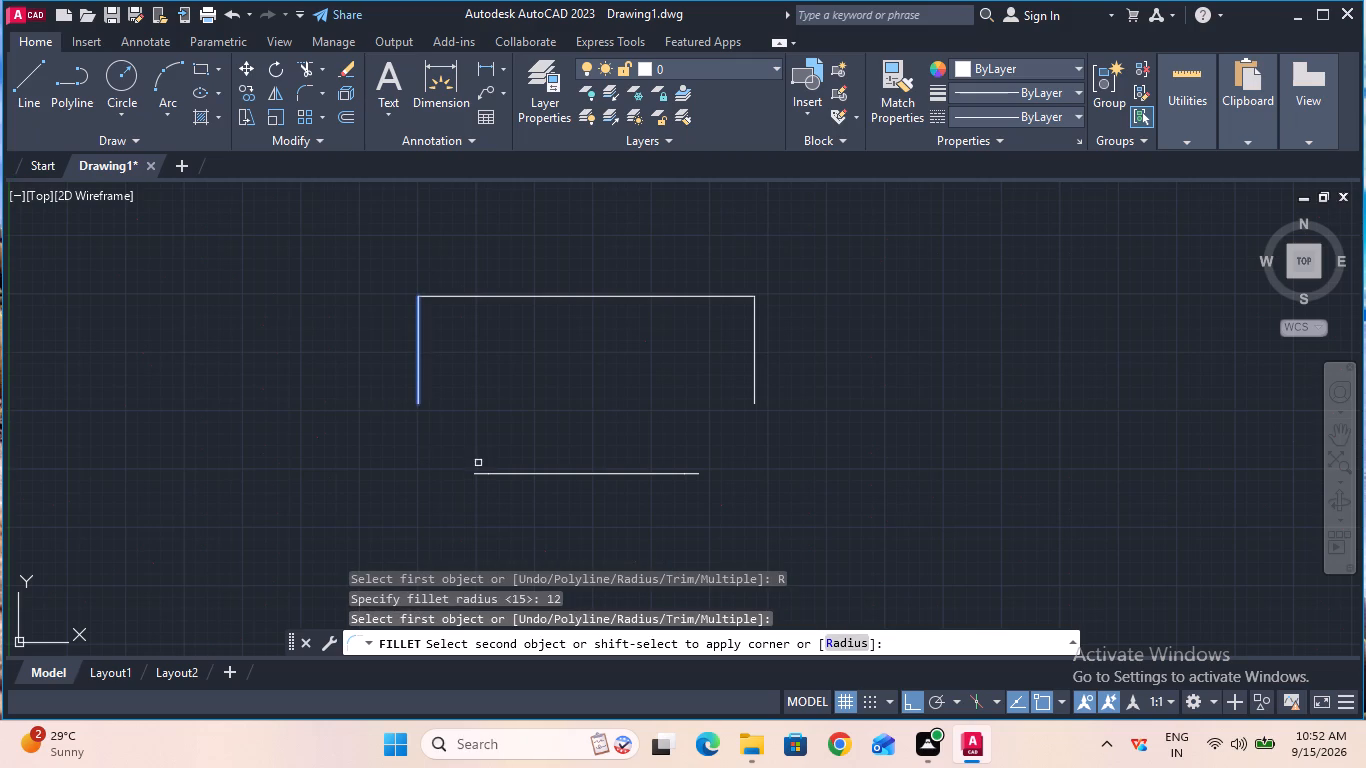
{"action": "left_click", "coordinate": [481, 474]}
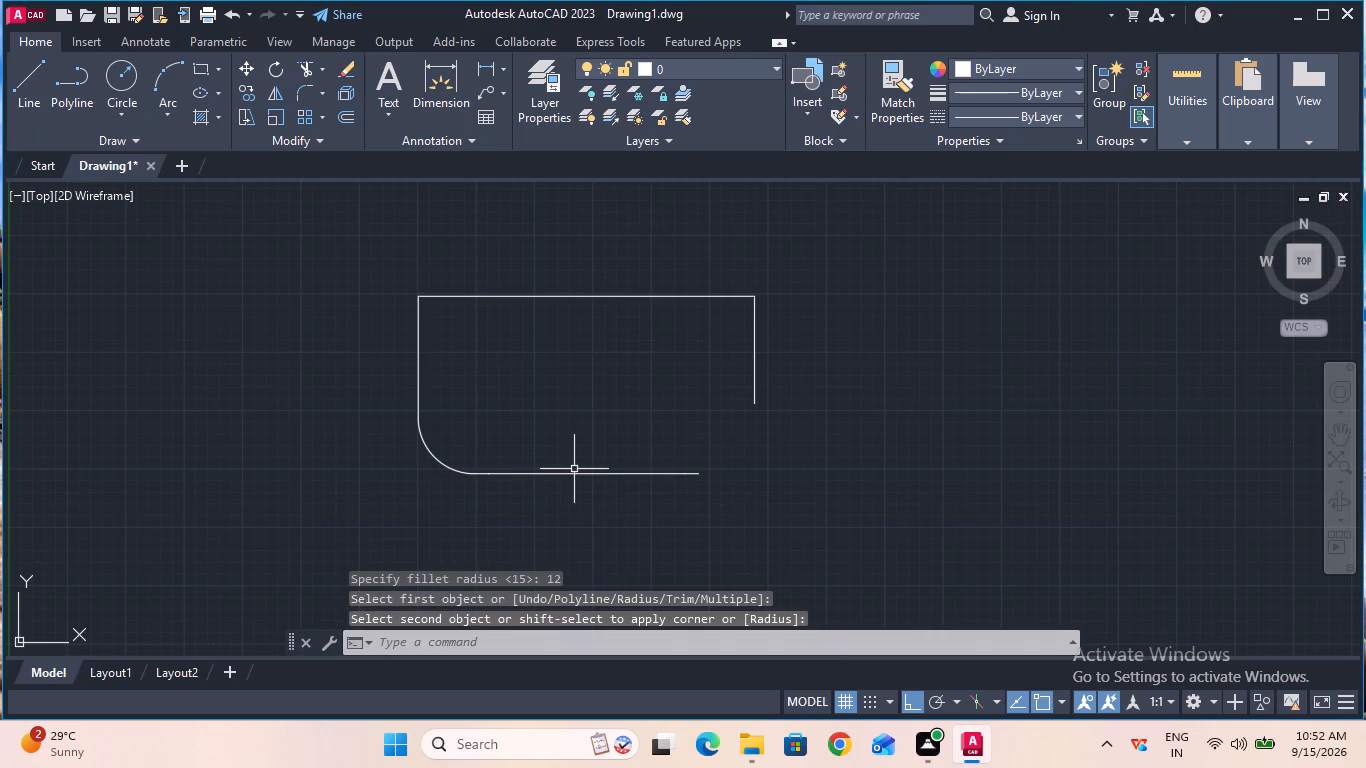
{"action": "left_click", "coordinate": [296, 89]}
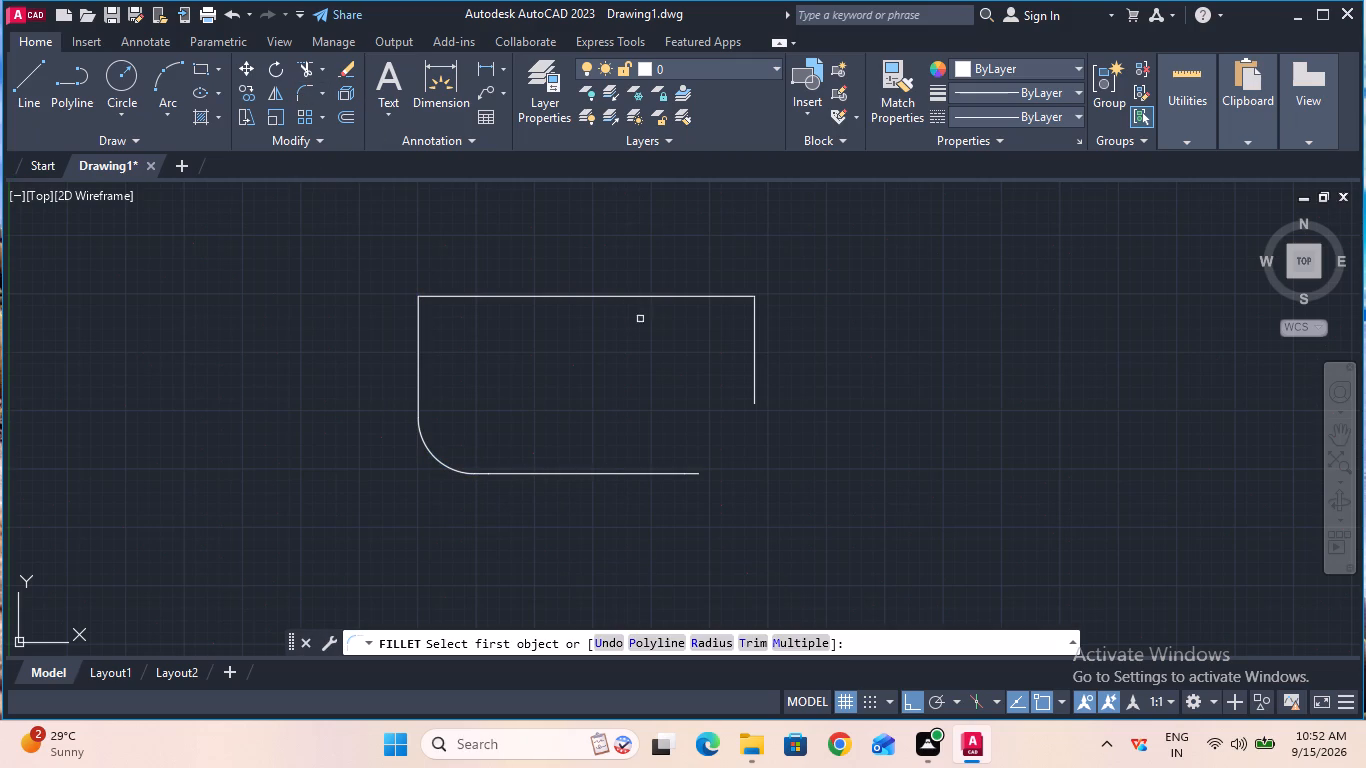
{"action": "left_click", "coordinate": [755, 370]}
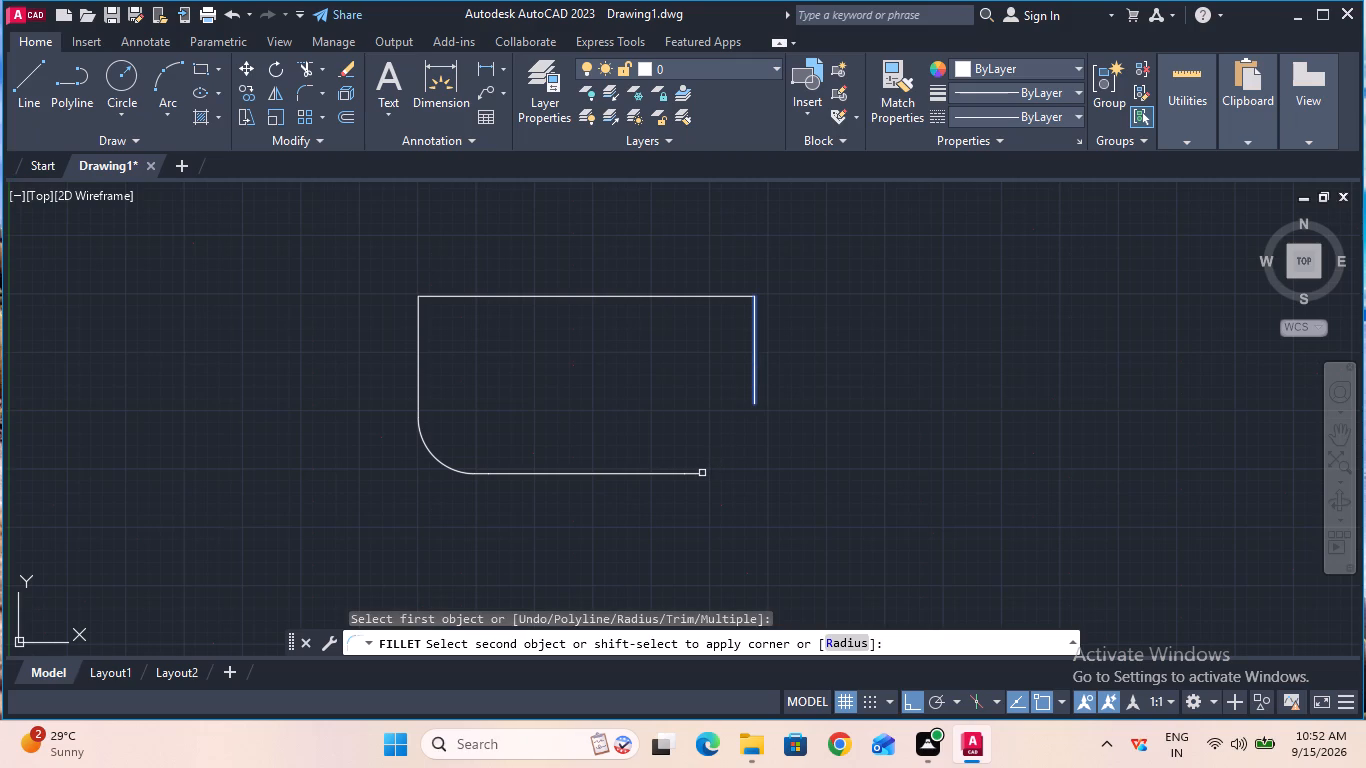
{"action": "left_click", "coordinate": [689, 475]}
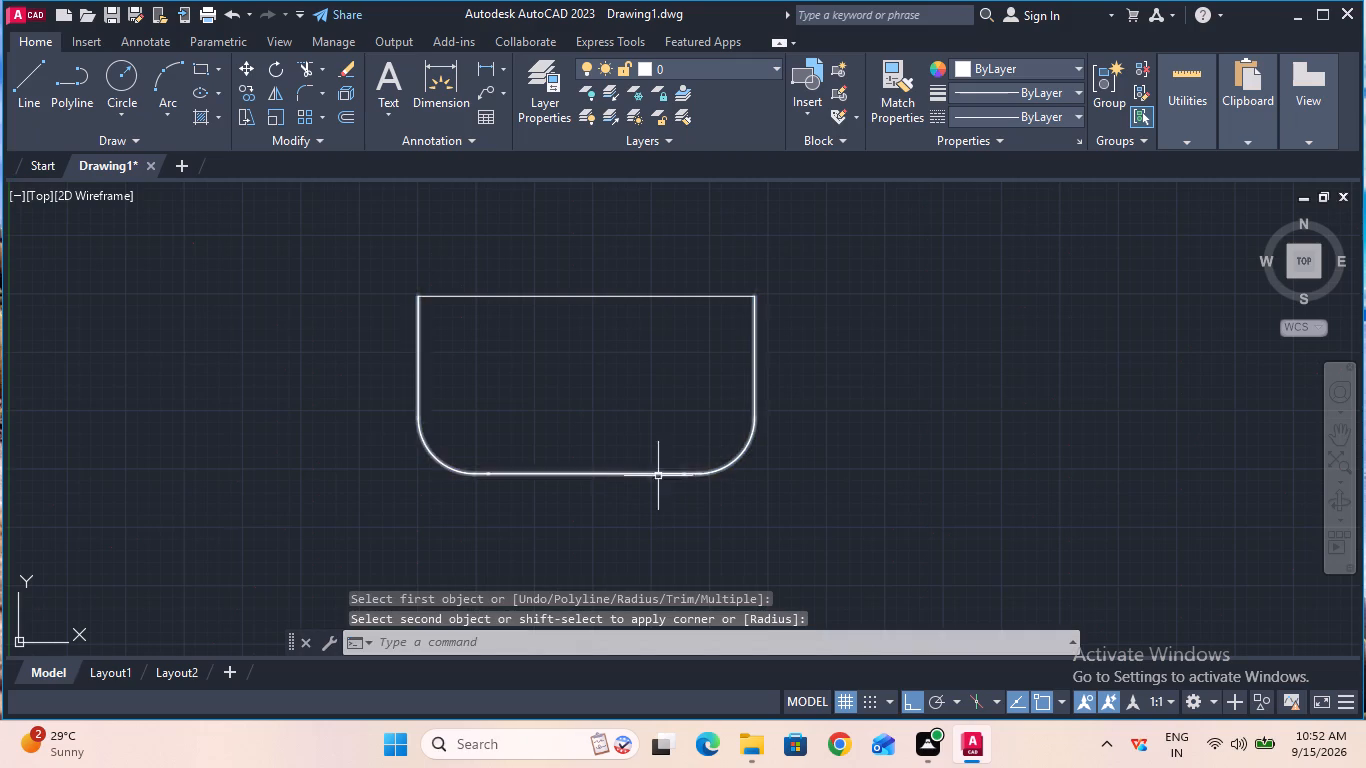
{"action": "key", "text": "Escape"}
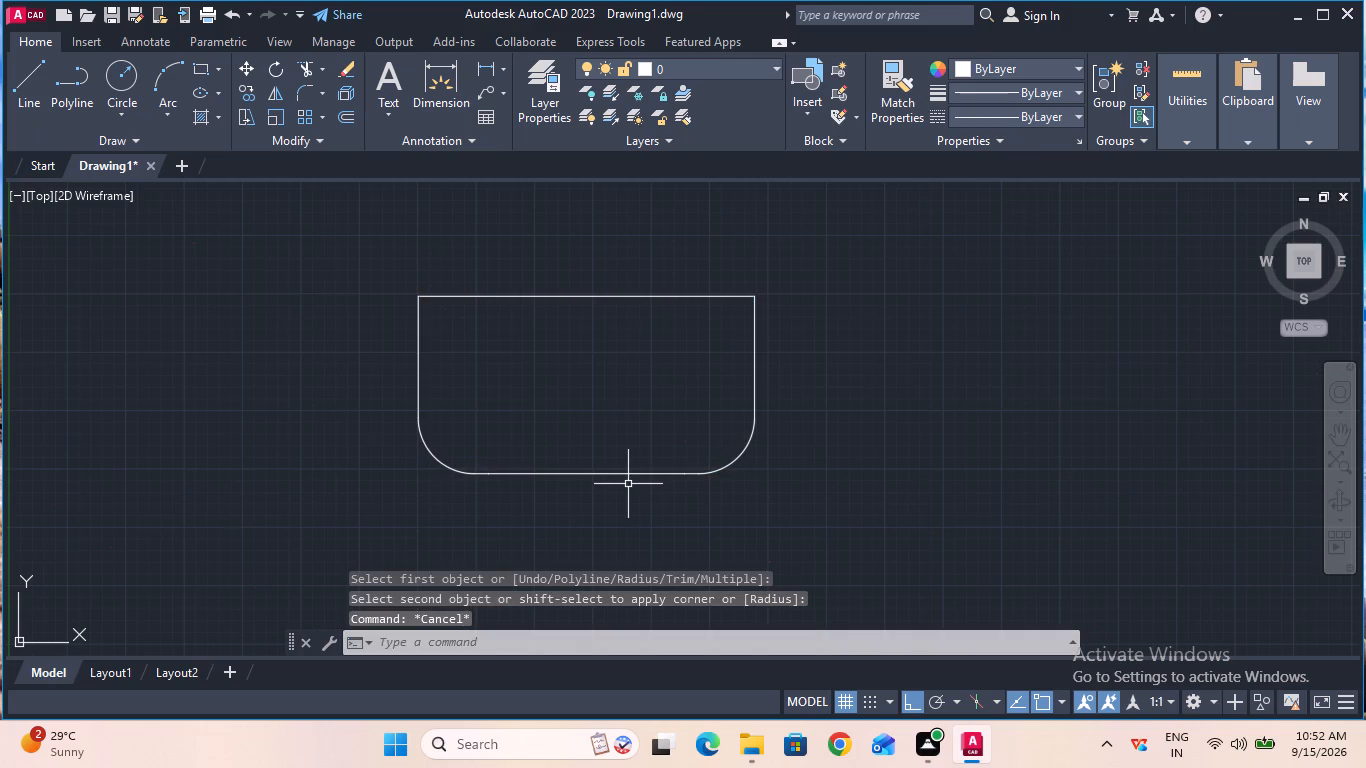
Check the length of the bottom edge between the two fillets using a temporary linear dimension.
{"action": "left_click", "coordinate": [488, 65]}
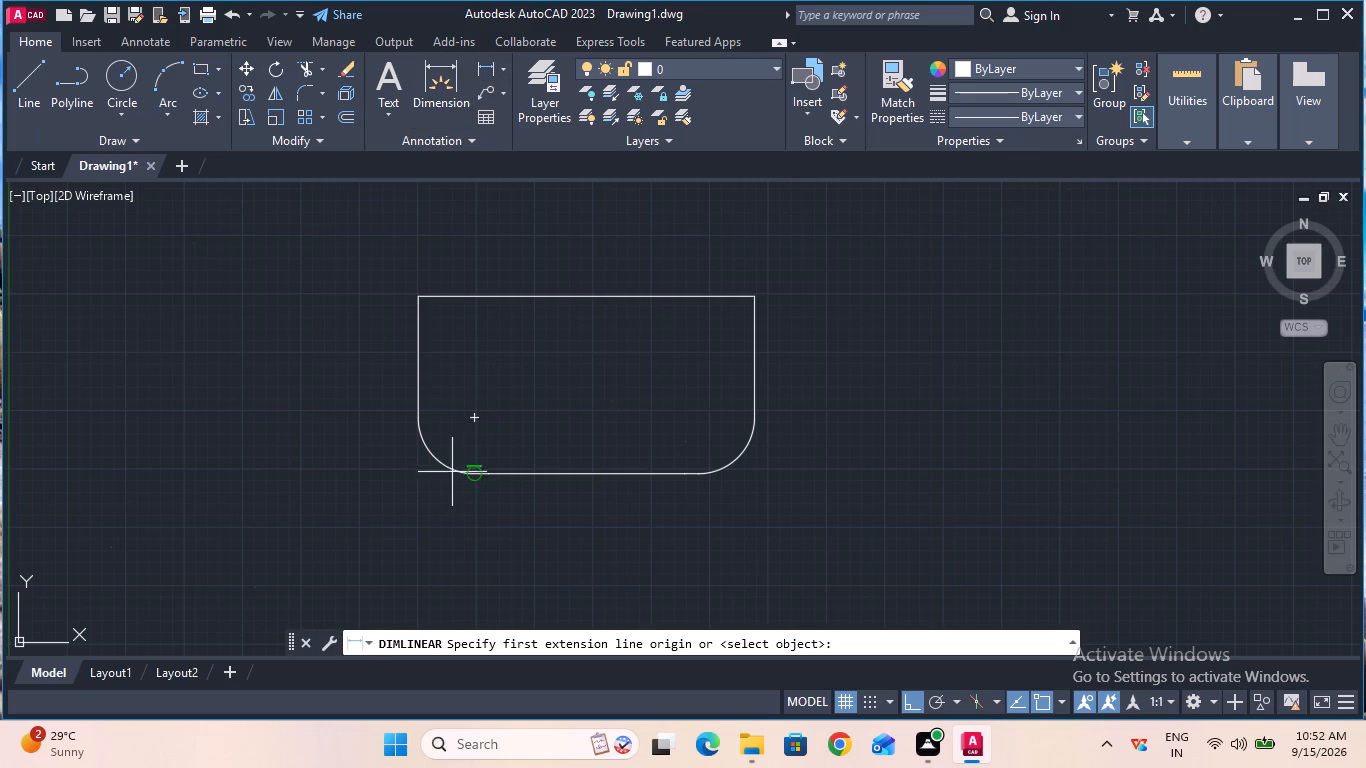
{"action": "left_click", "coordinate": [474, 475]}
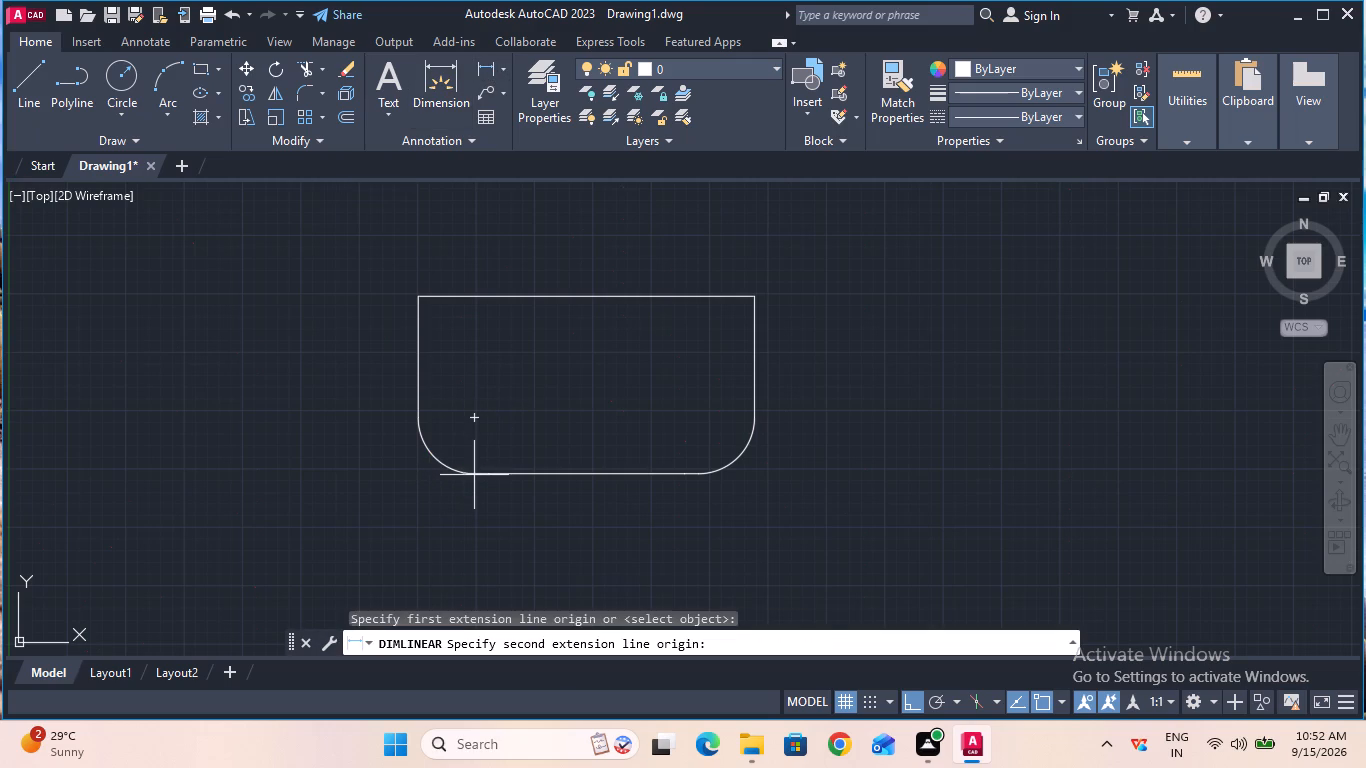
{"action": "left_click", "coordinate": [701, 476]}
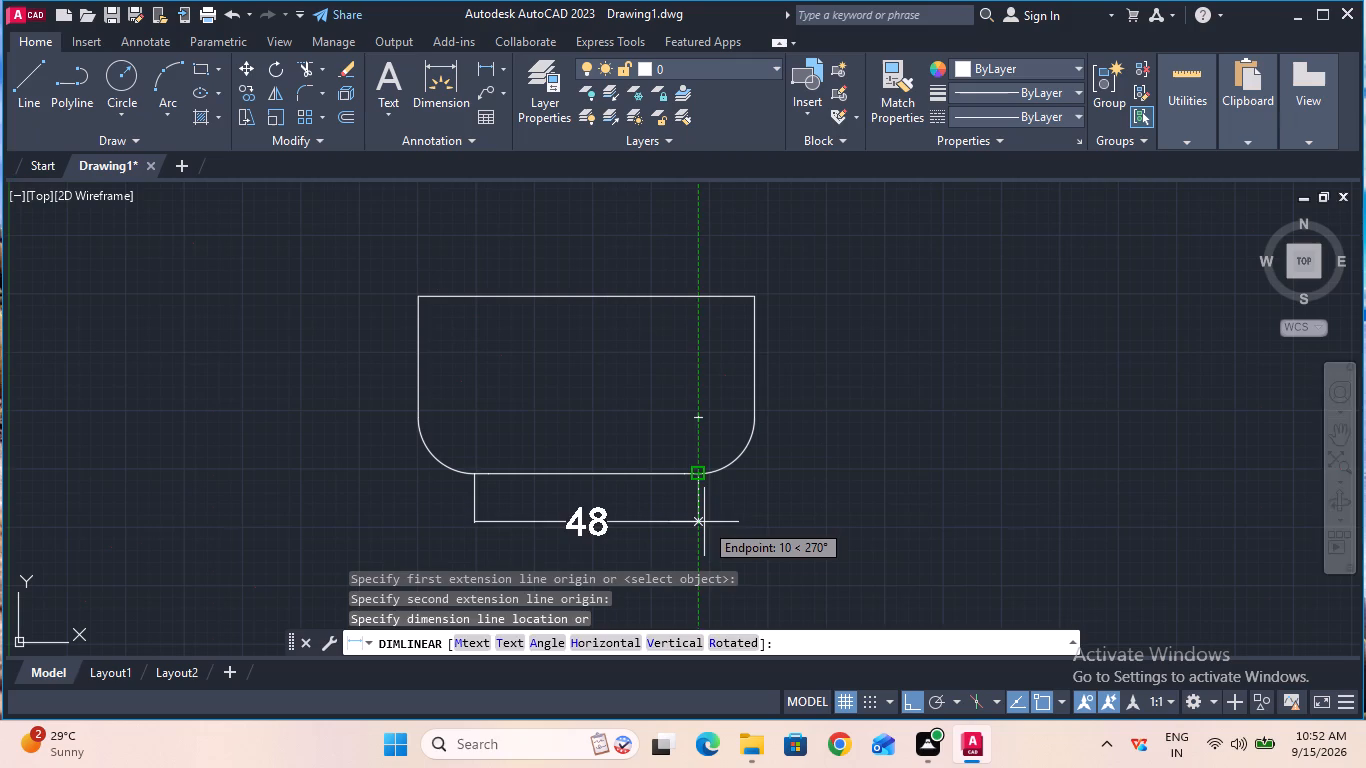
{"action": "key", "text": "Escape"}
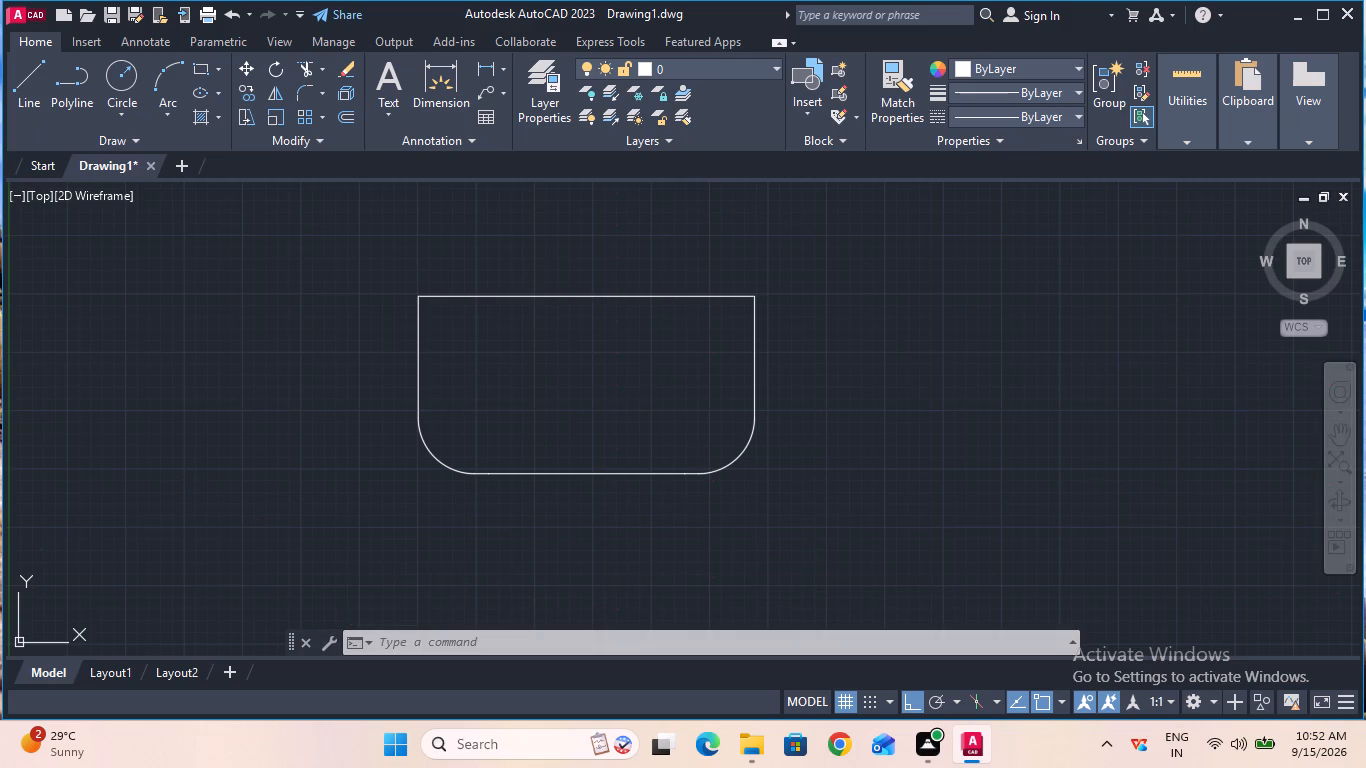
Add a 23 mm vertical linear dimension measured down the left side from the outline's top-left corner, placed outside the outline.
{"action": "left_click", "coordinate": [487, 69]}
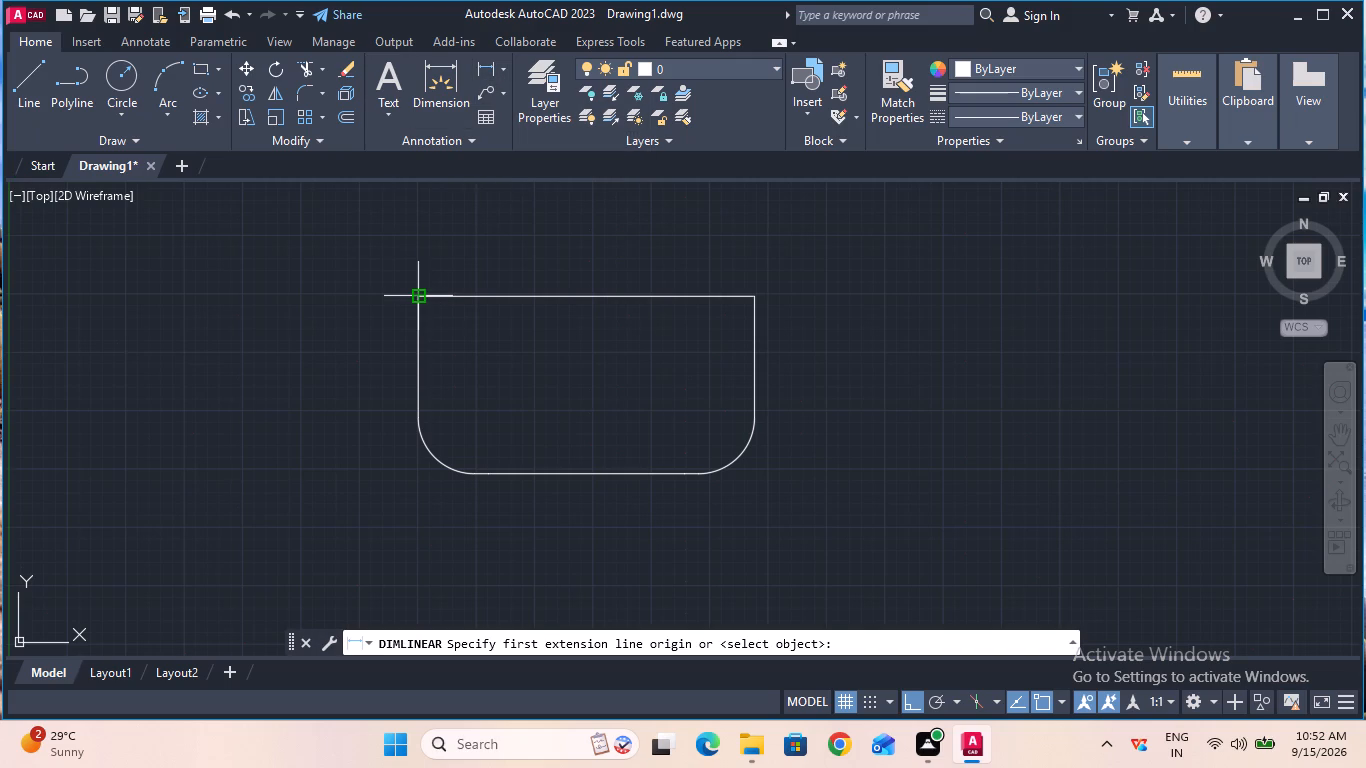
{"action": "left_click", "coordinate": [415, 299]}
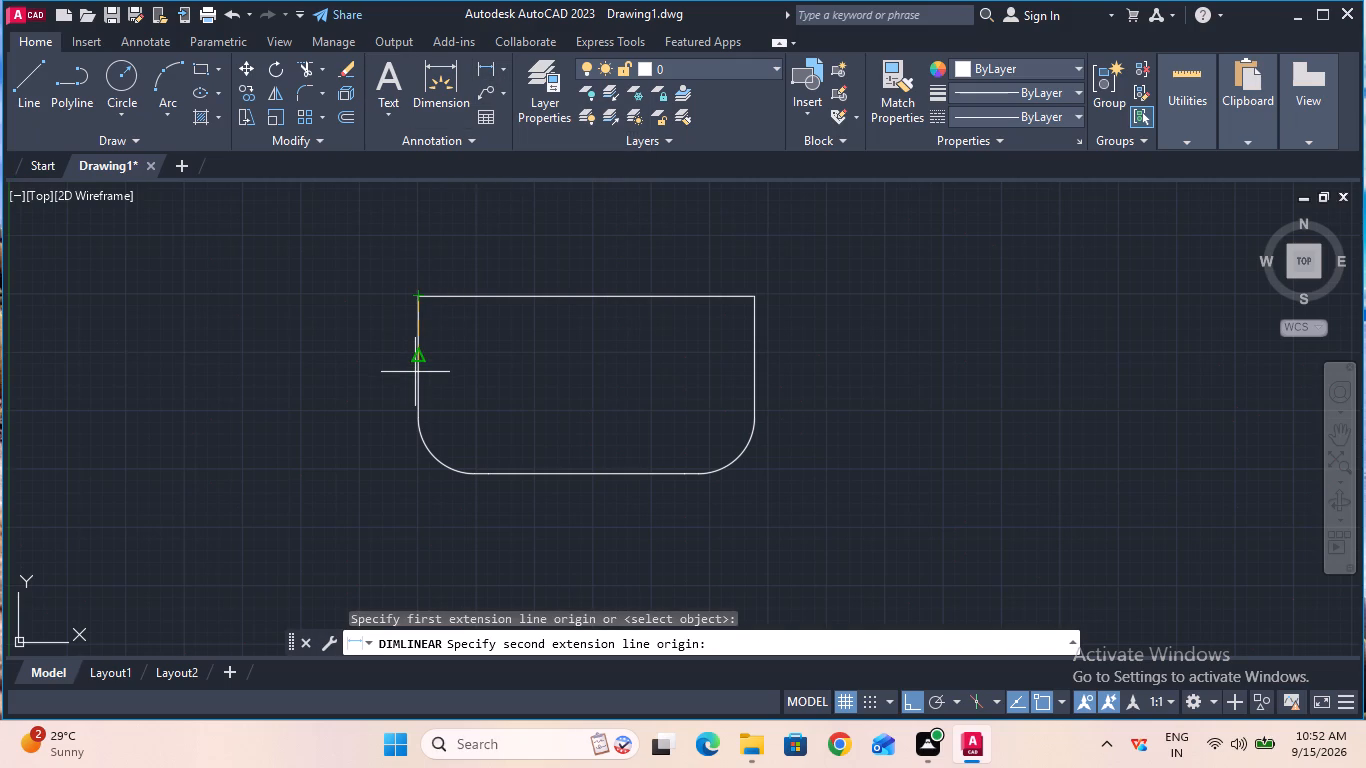
{"action": "type", "text": "23"}
{"action": "key", "text": "Return"}
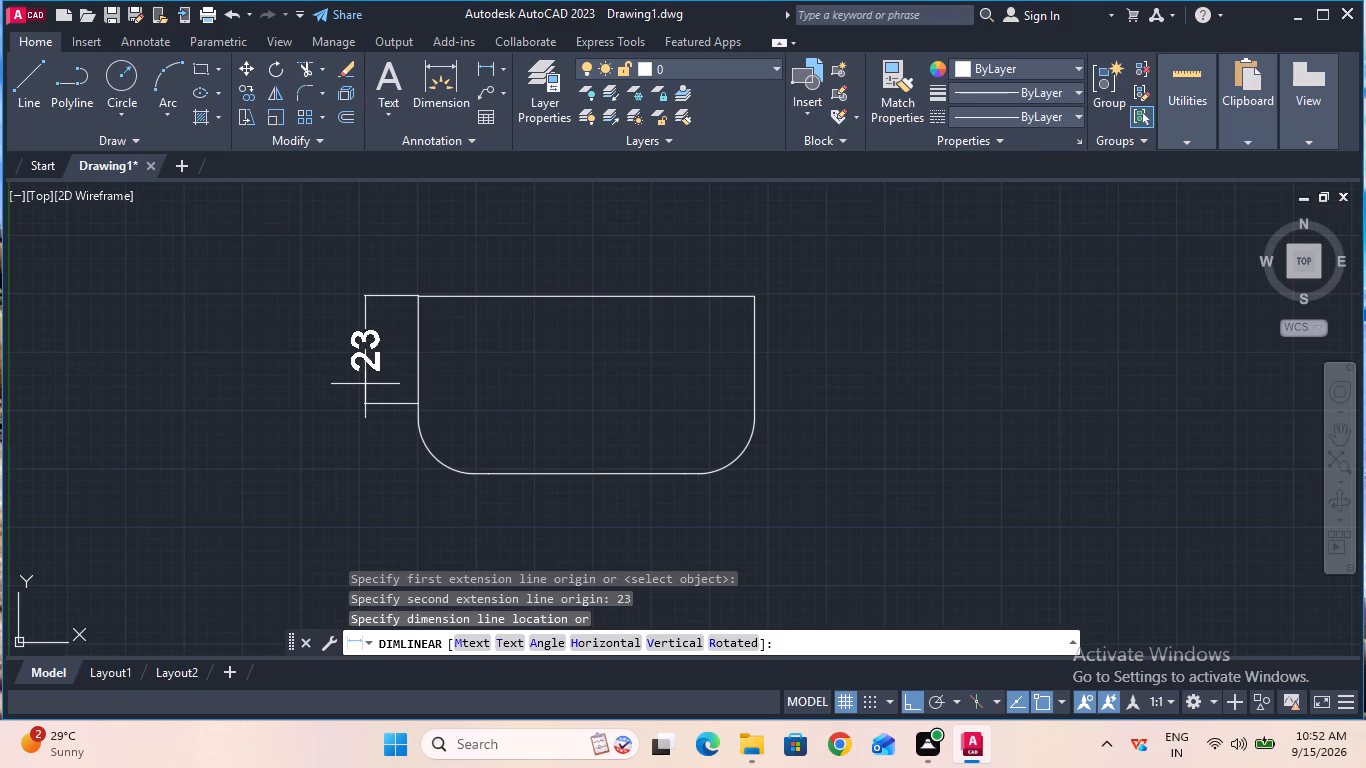
{"action": "left_click", "coordinate": [317, 376]}
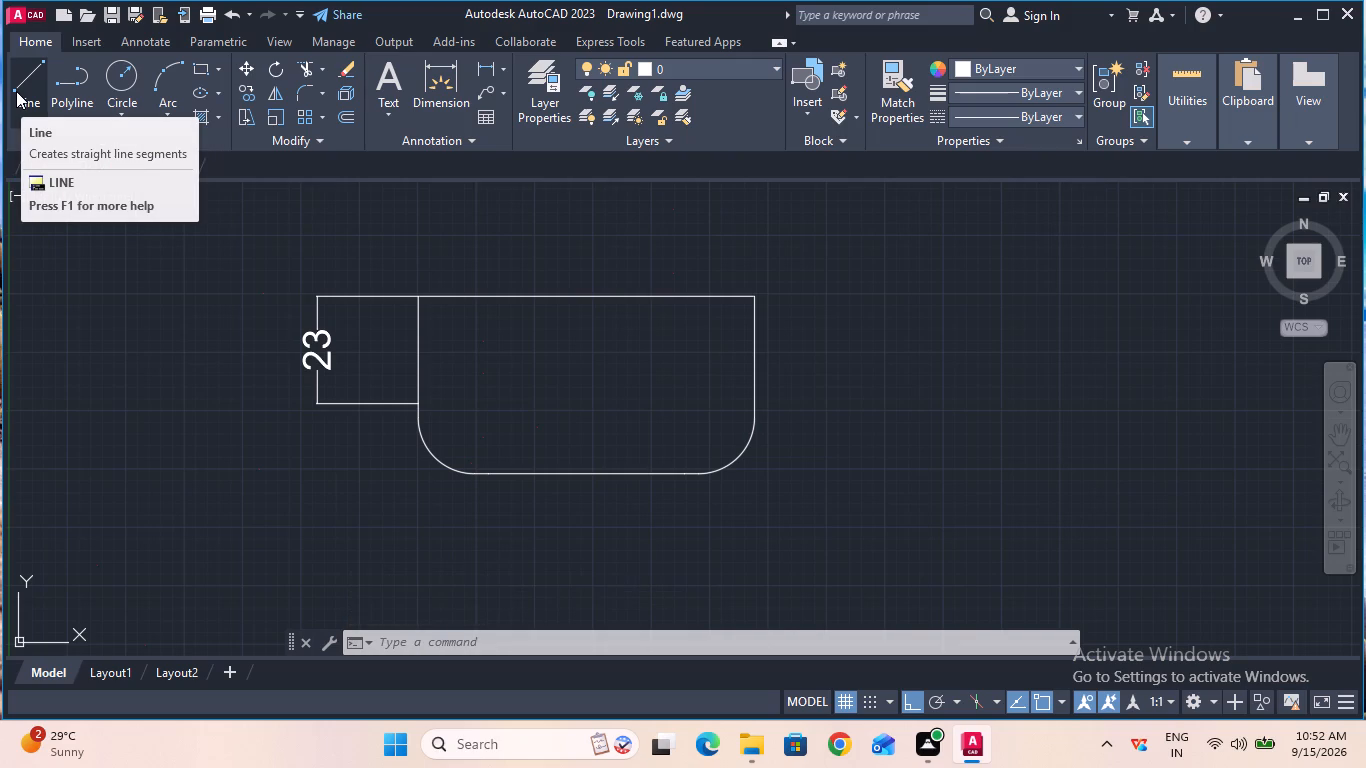
{"action": "left_click", "coordinate": [117, 80]}
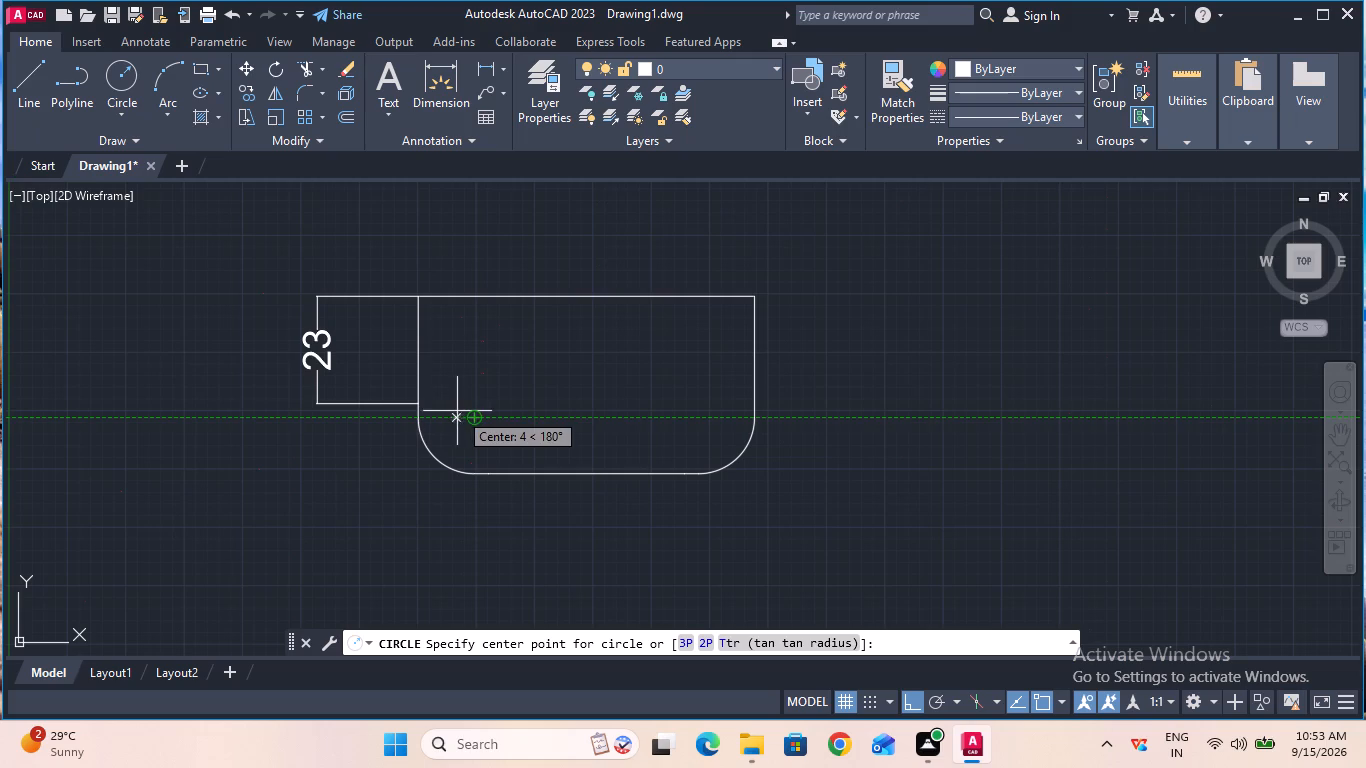
{"action": "key", "text": "Escape"}
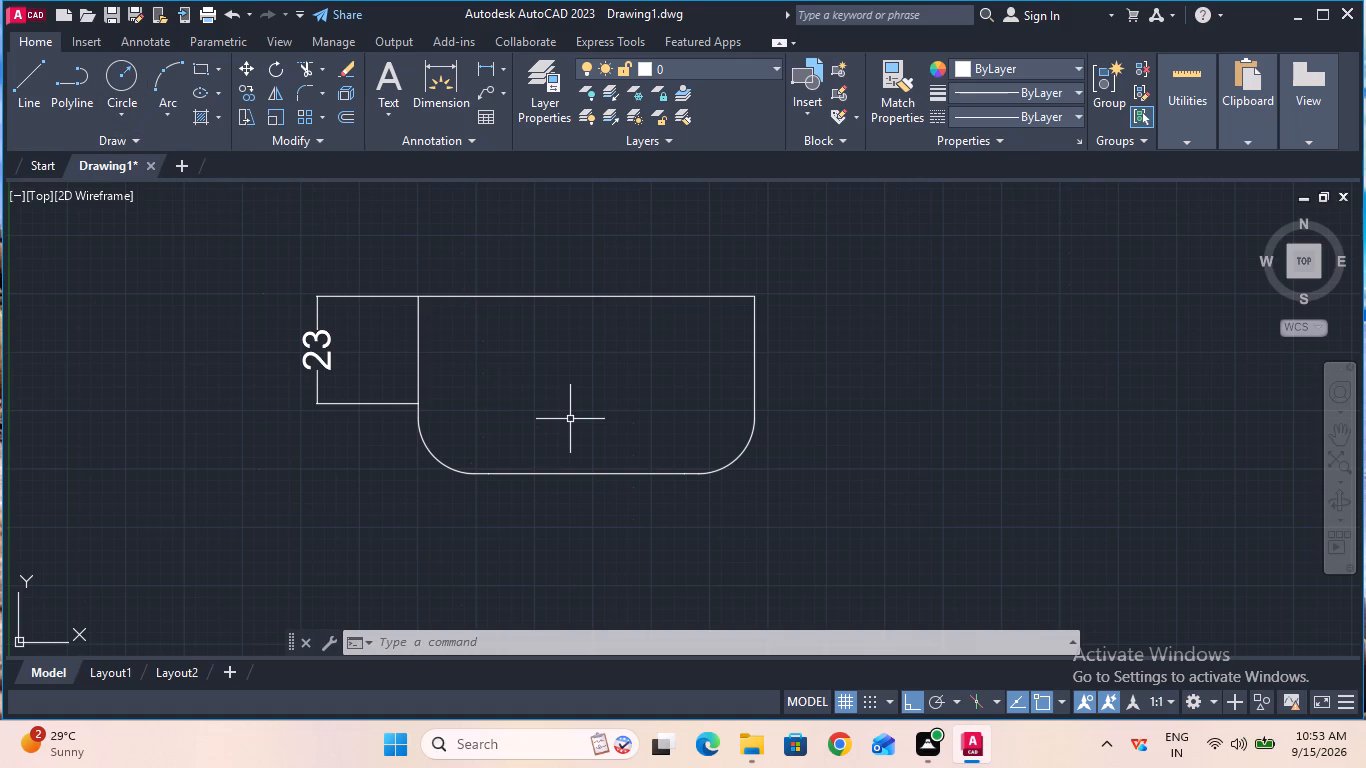
Load the CENTER linetype from acad.lin into the drawing.
{"action": "left_click", "coordinate": [1053, 109]}
{"action": "left_click", "coordinate": [1052, 206]}
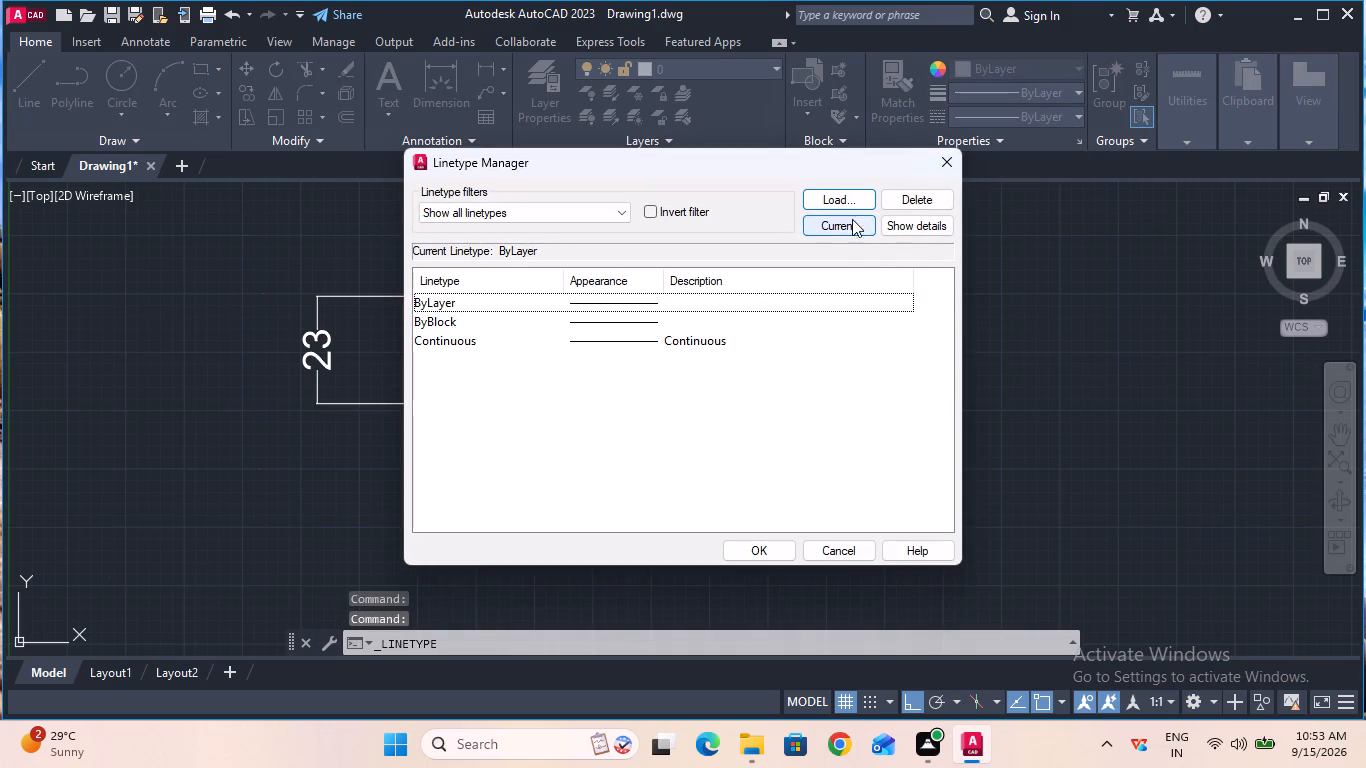
{"action": "left_click", "coordinate": [850, 204]}
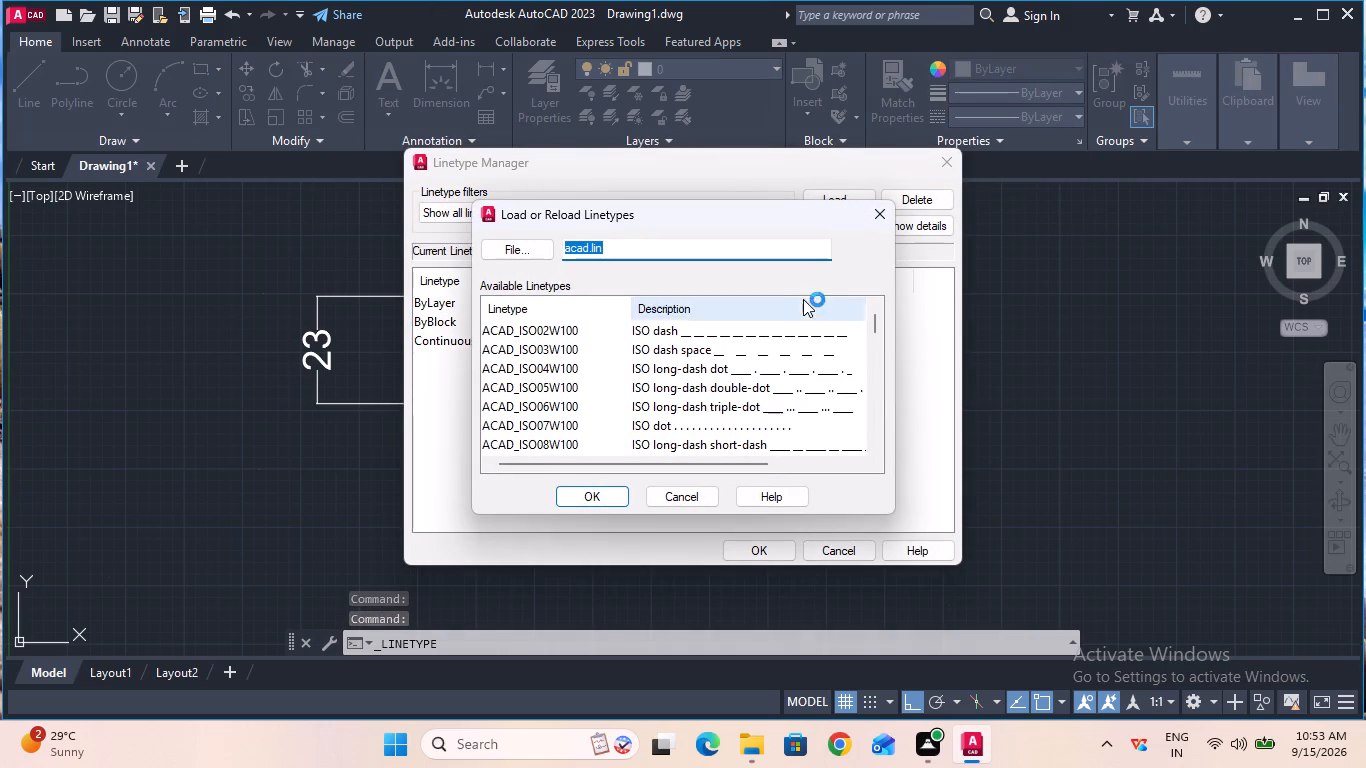
{"action": "left_click_drag", "start_coordinate": [875, 315], "coordinate": [876, 319]}
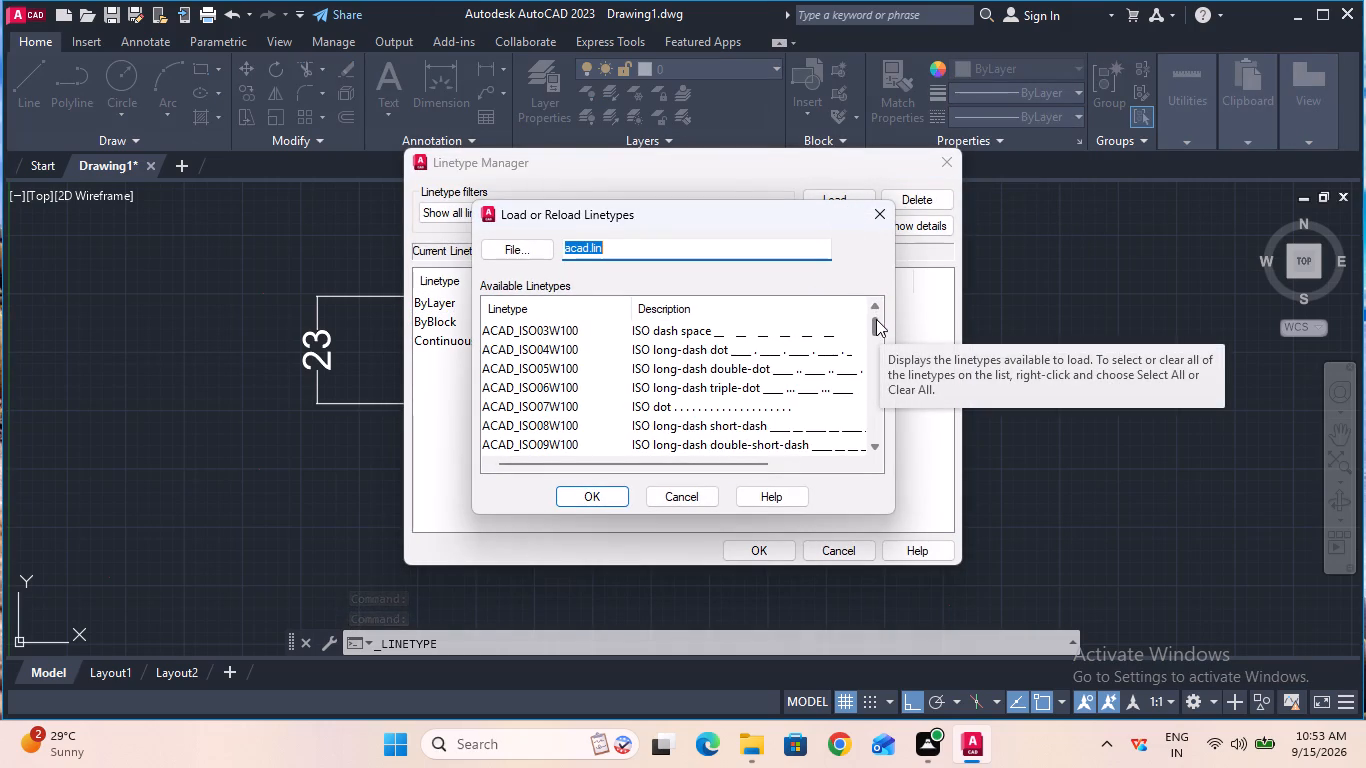
{"action": "left_click_drag", "start_coordinate": [876, 319], "coordinate": [882, 351]}
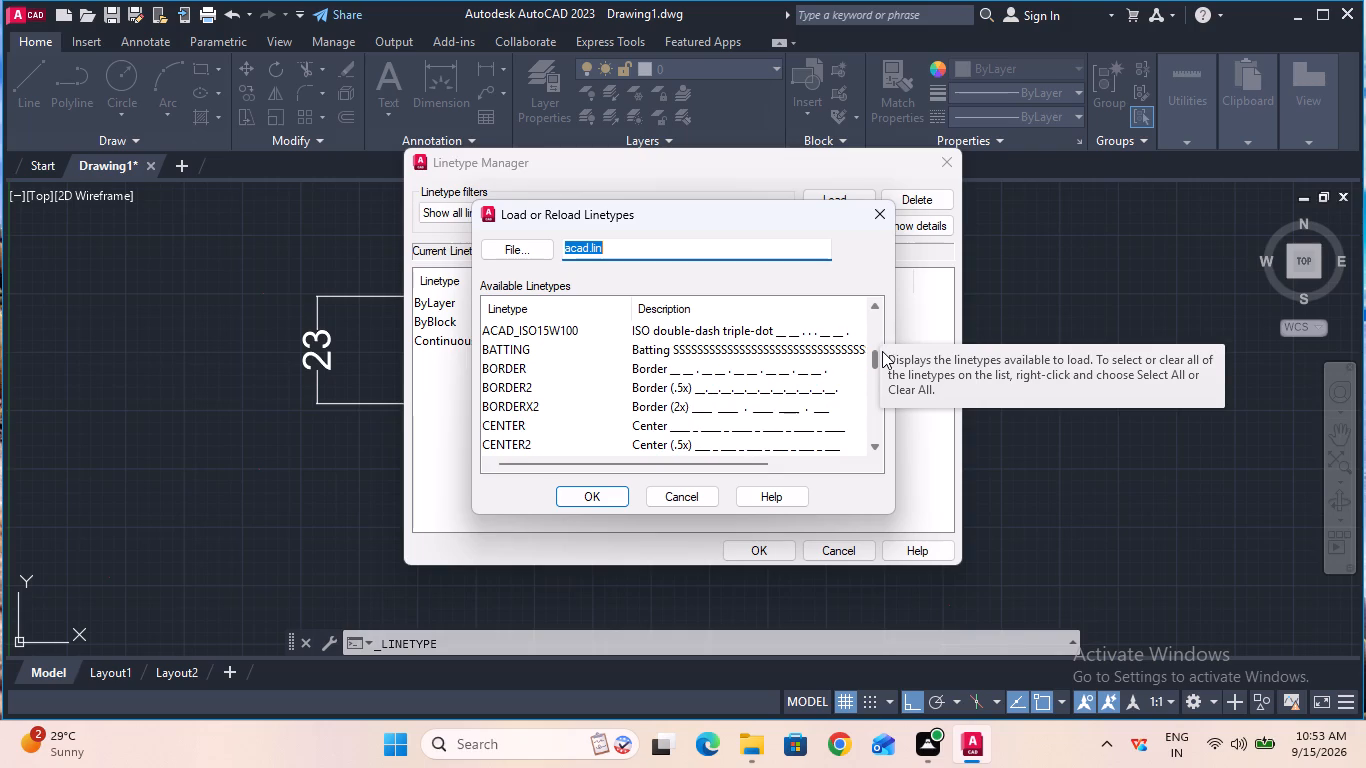
{"action": "left_click", "coordinate": [815, 424]}
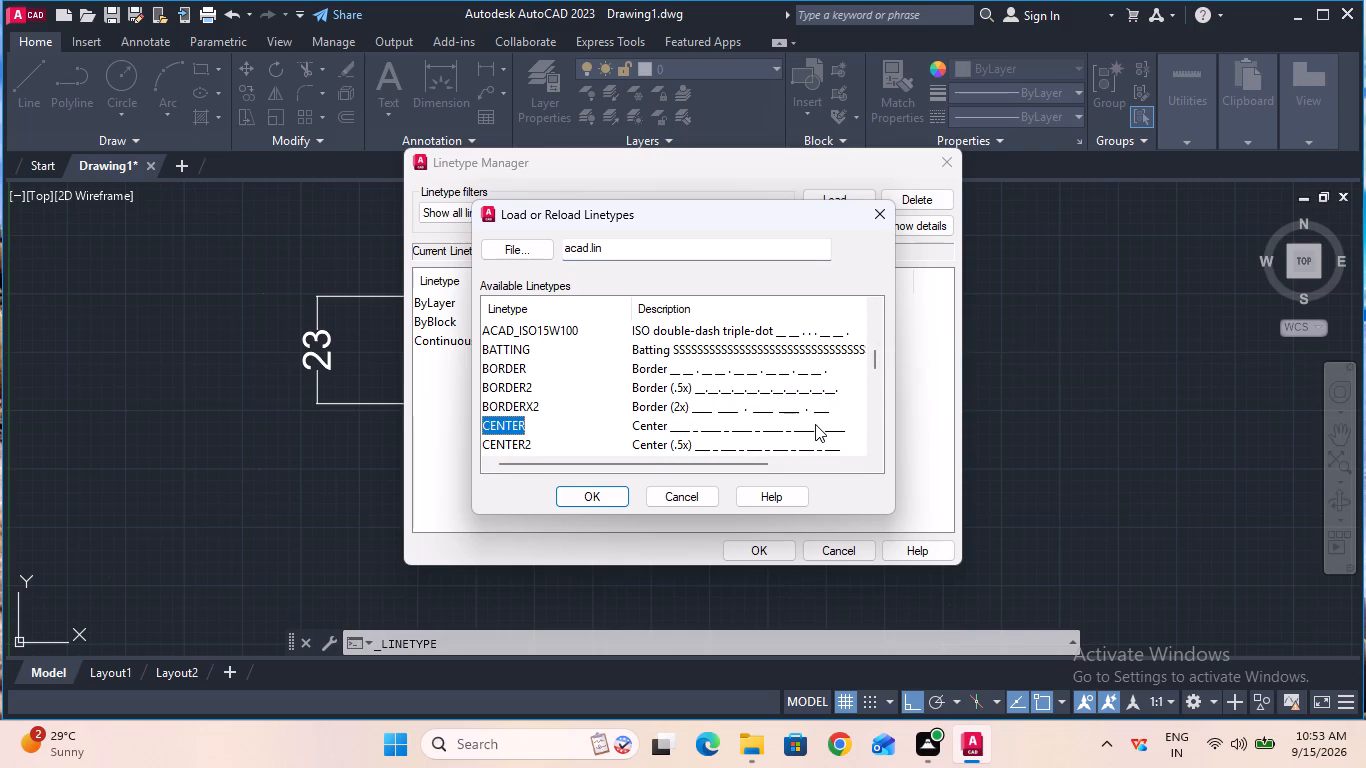
{"action": "left_click", "coordinate": [613, 489]}
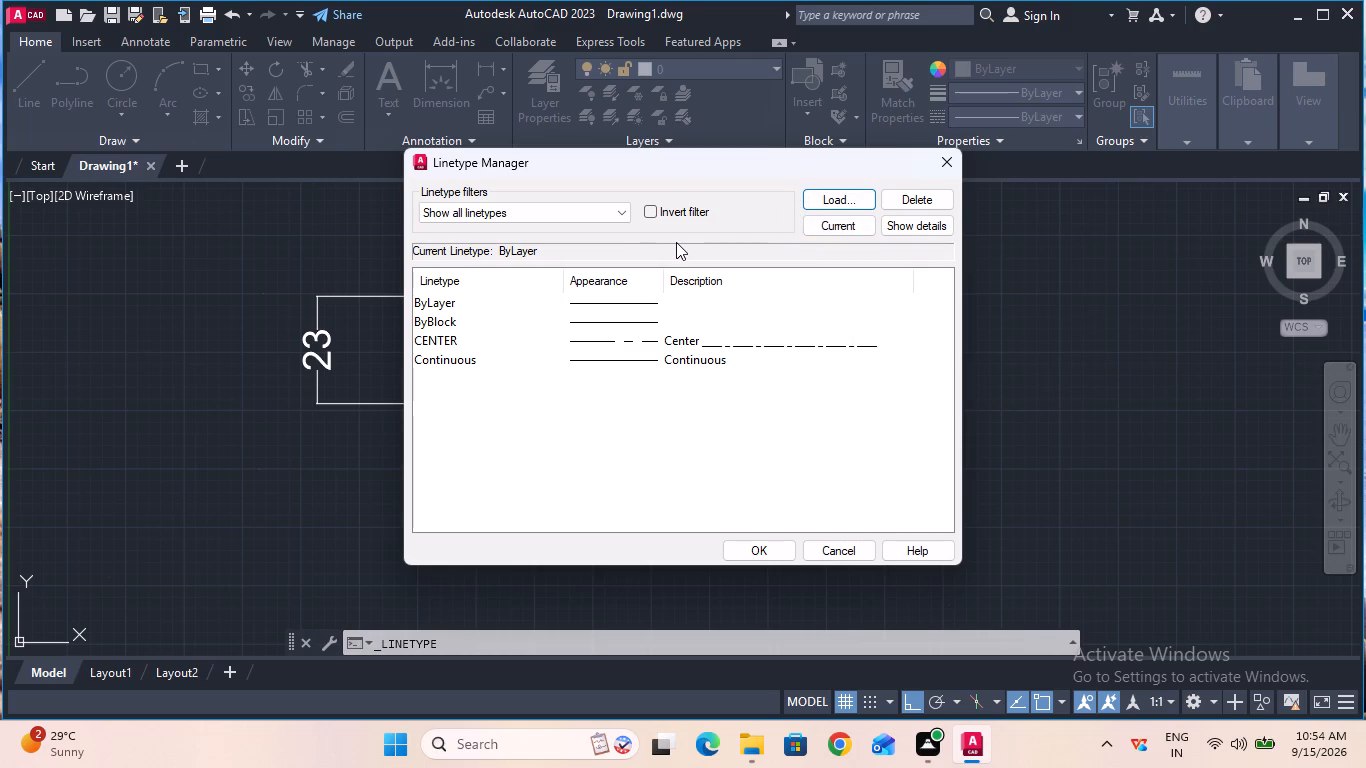
{"action": "left_click", "coordinate": [773, 548]}
Set the current linetype to CENTER.
{"action": "left_click", "coordinate": [1034, 112]}
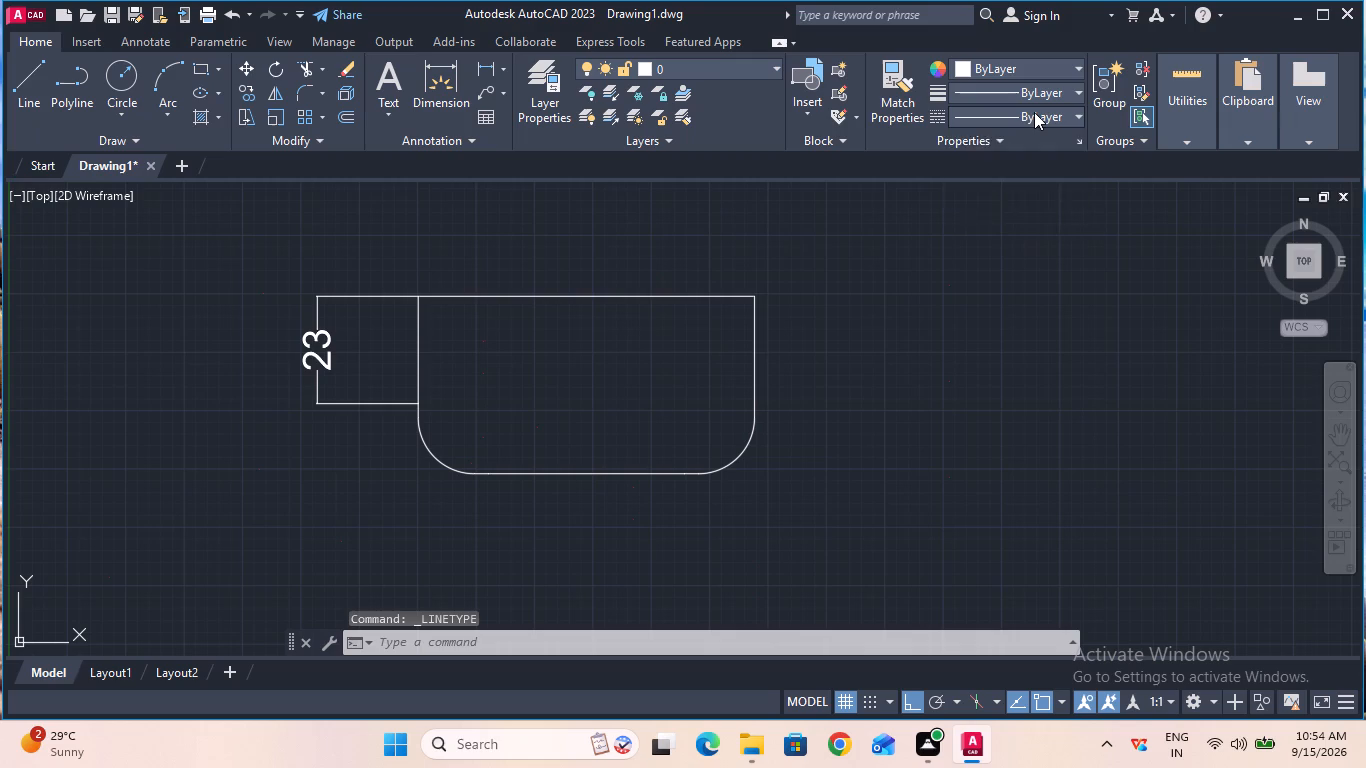
{"action": "left_click", "coordinate": [1025, 197]}
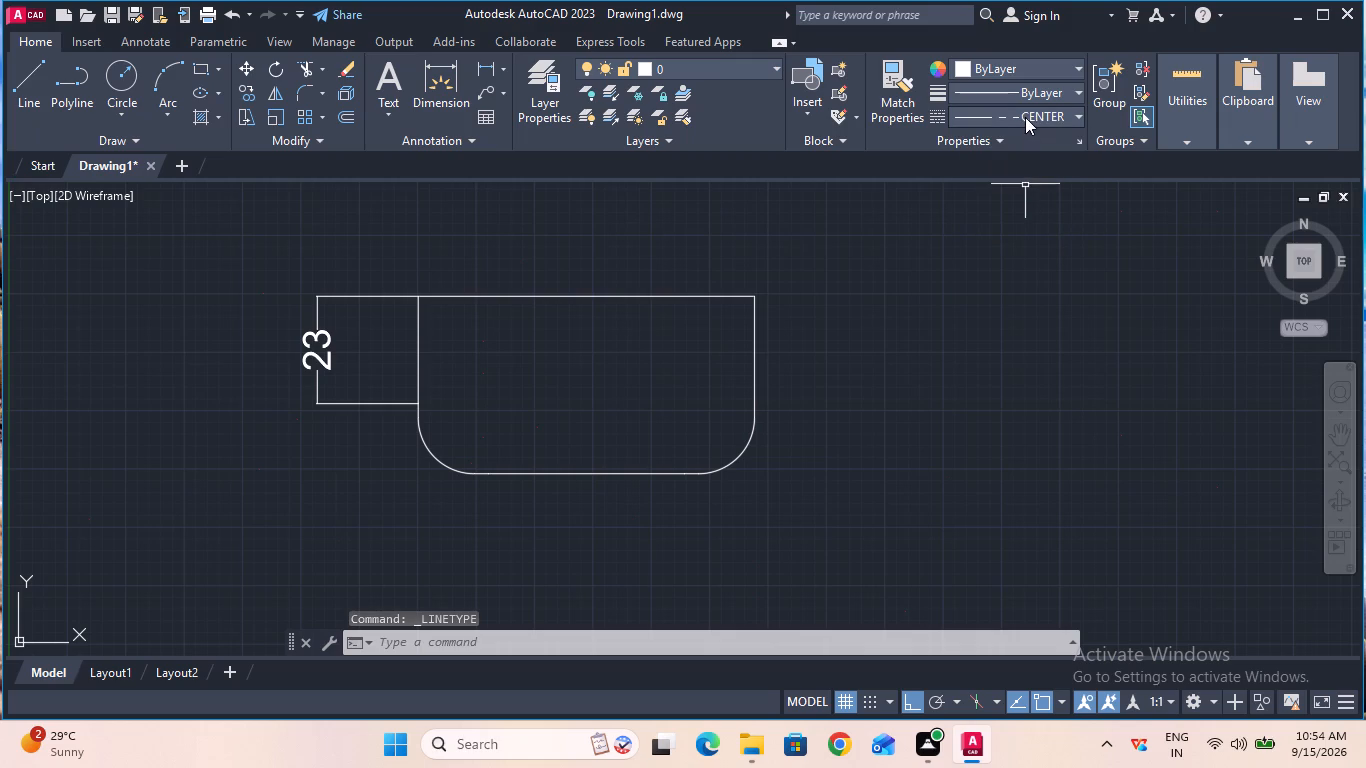
{"action": "left_click", "coordinate": [1025, 116]}
{"action": "left_click", "coordinate": [1026, 153]}
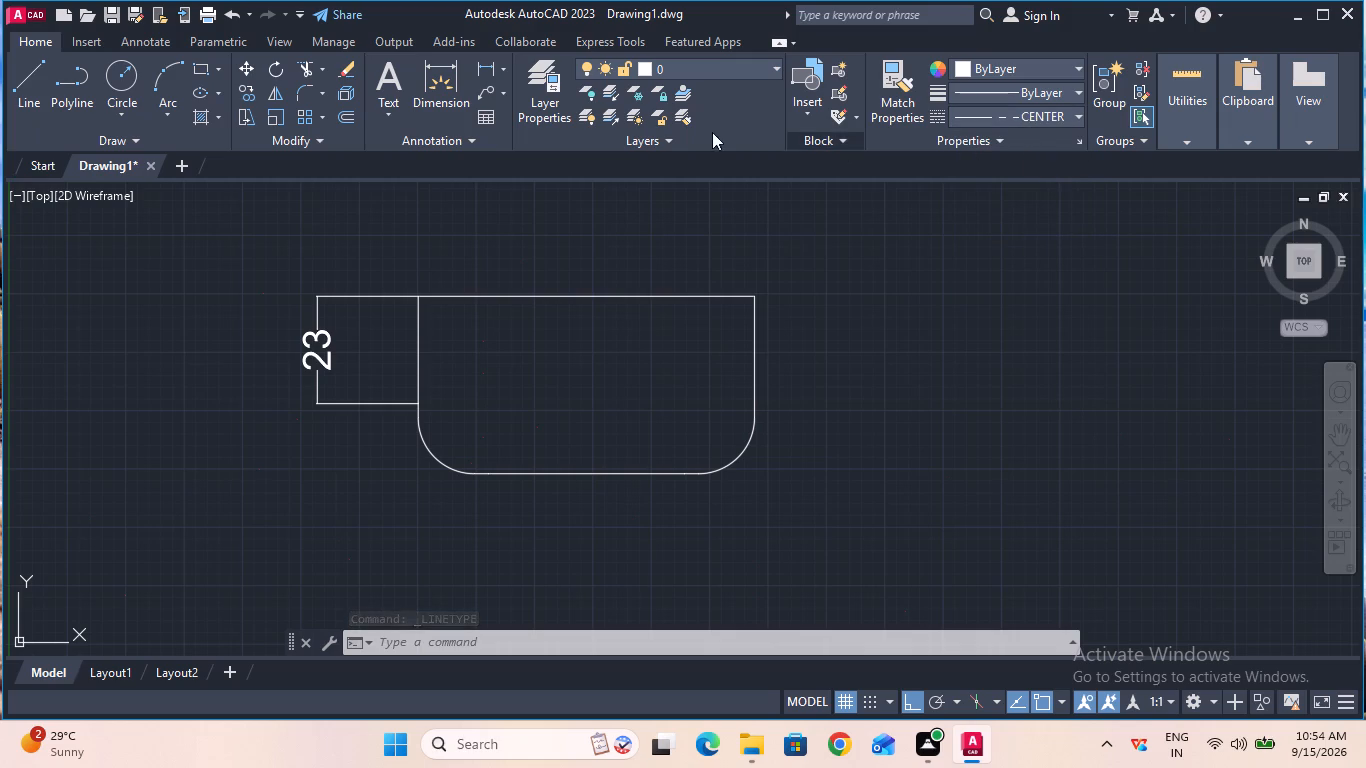
Set the current linetype to ByBlock.
{"action": "left_click", "coordinate": [1055, 109]}
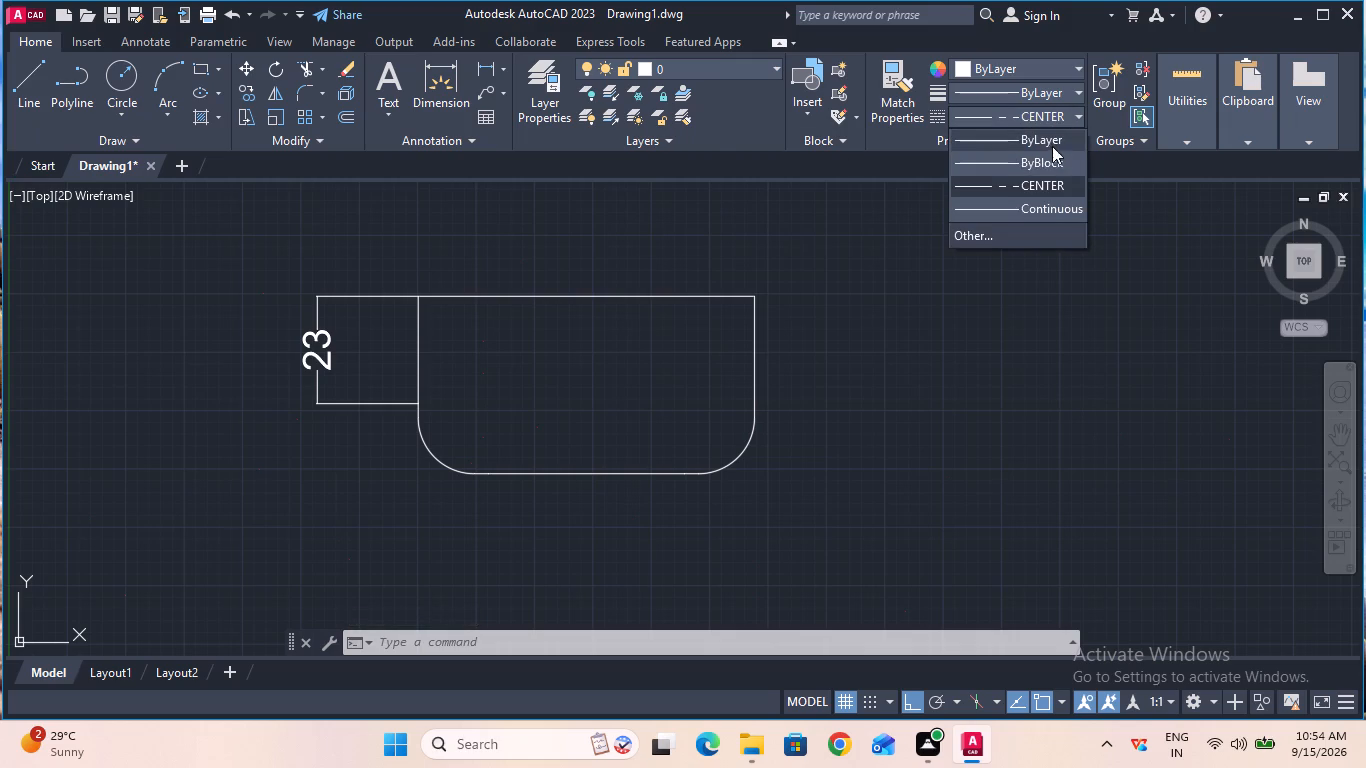
{"action": "left_click", "coordinate": [1052, 159]}
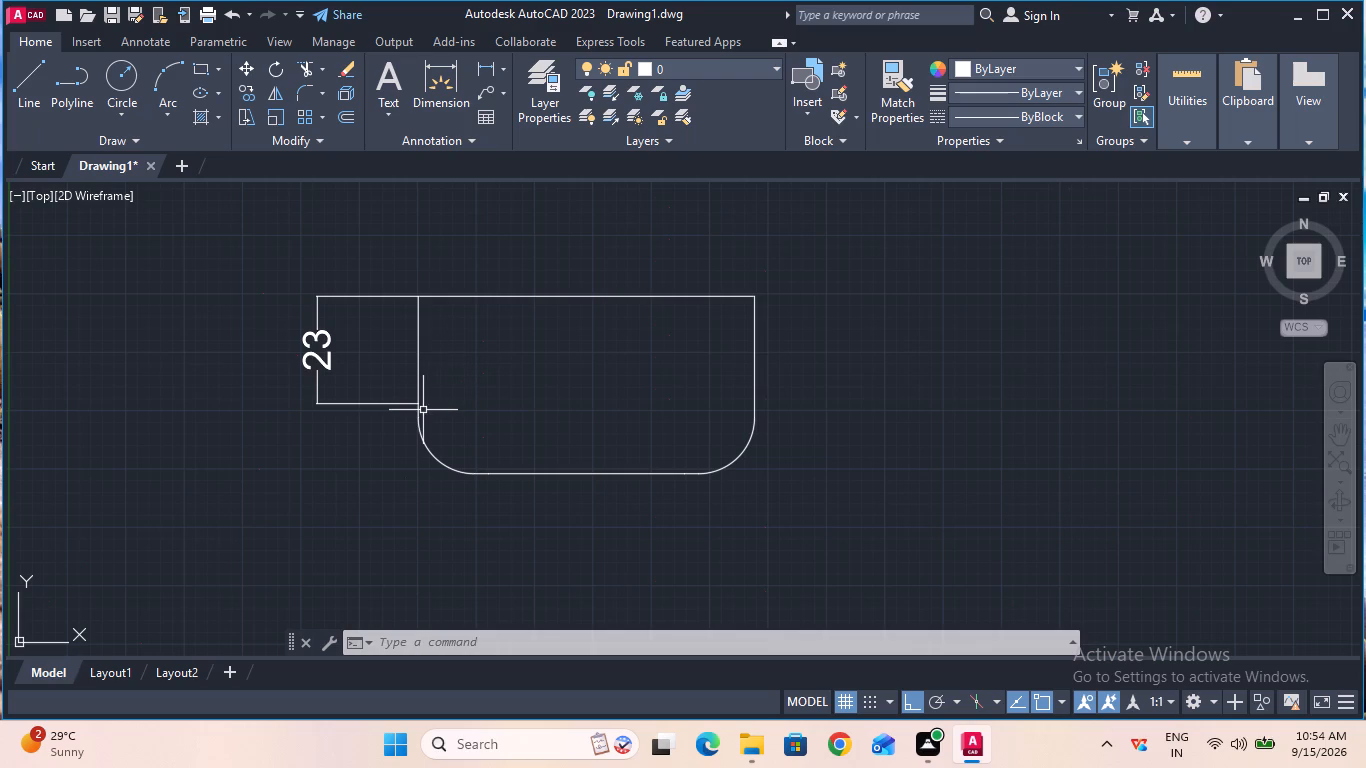
Delete the filleted polyline forming the sides, lower corners and bottom of the bracket outline, keeping the top edge.
{"action": "left_click", "coordinate": [522, 475]}
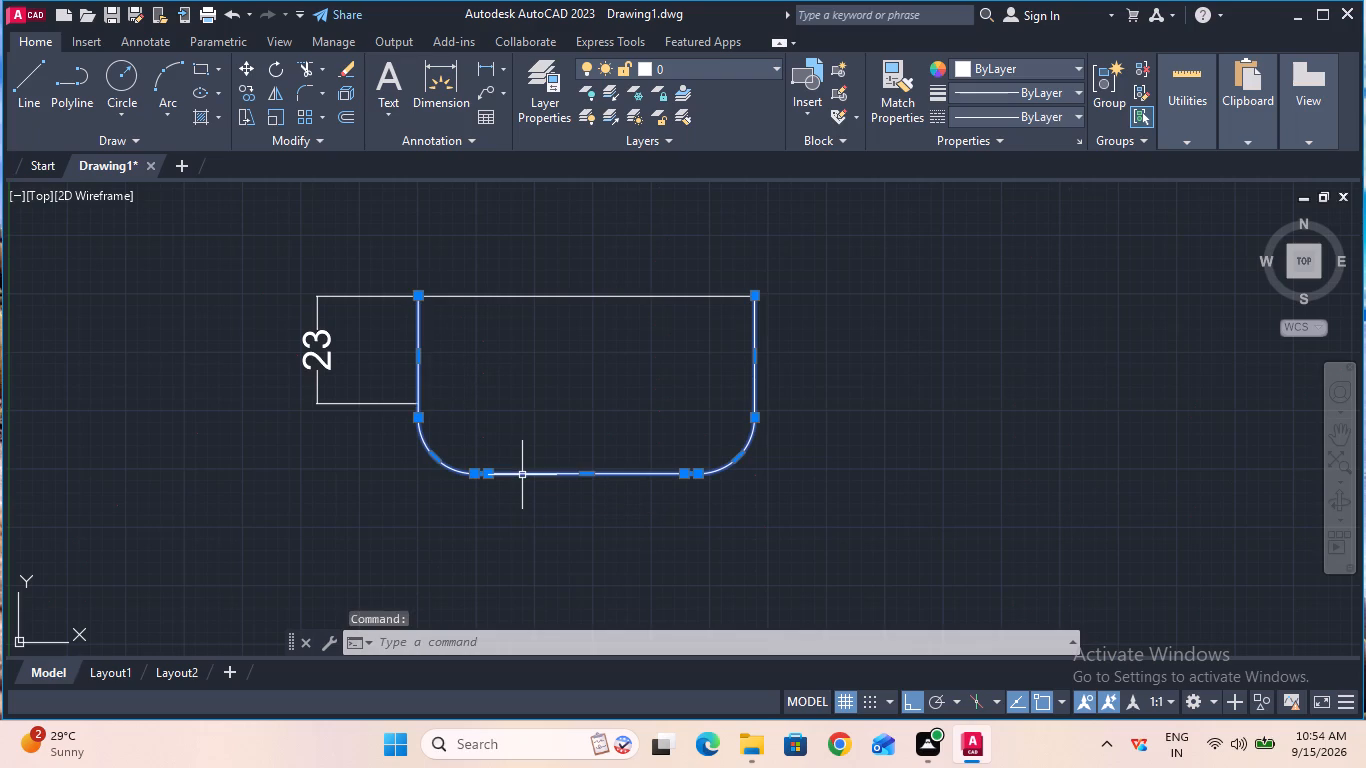
{"action": "key", "text": "Delete"}
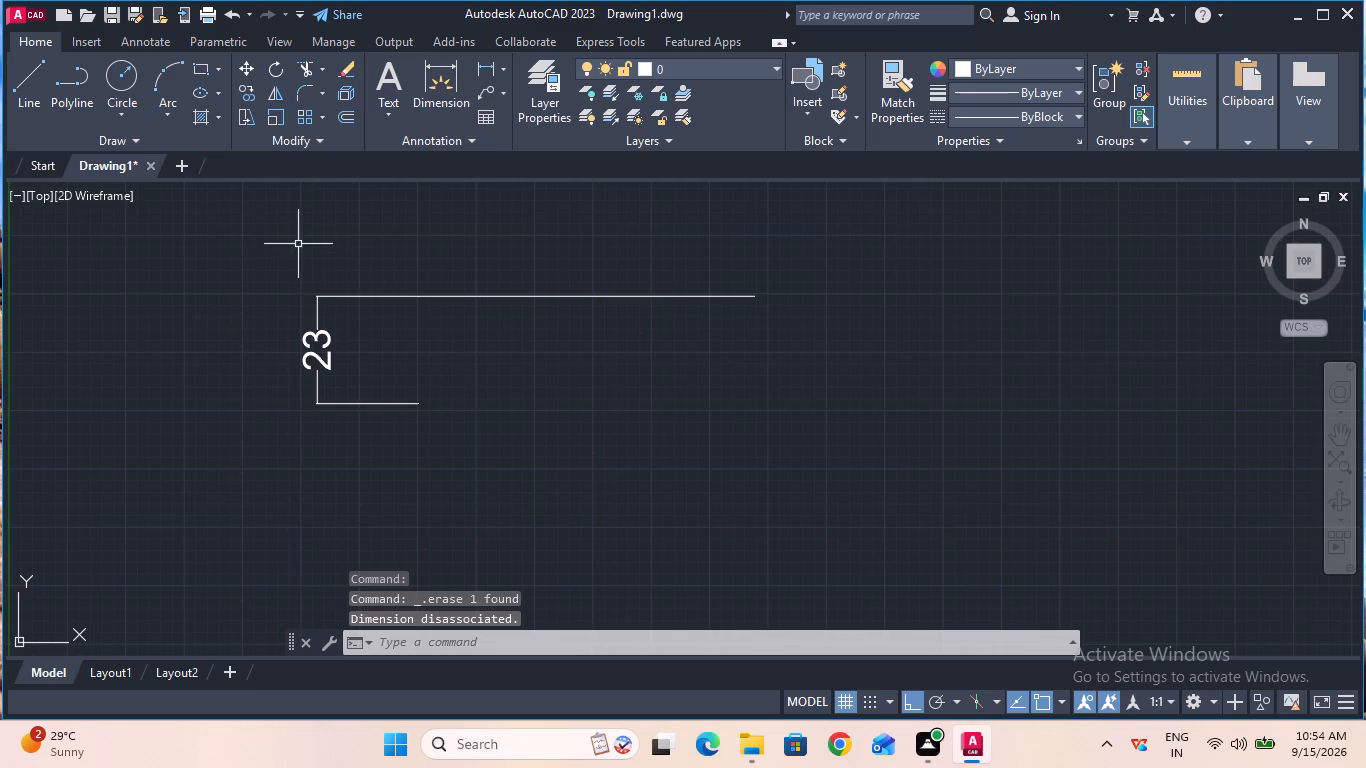
Draw a vertical line from the top edge's left corner down to the end of the 23 mm dimension's lower extension line.
{"action": "left_click", "coordinate": [42, 104]}
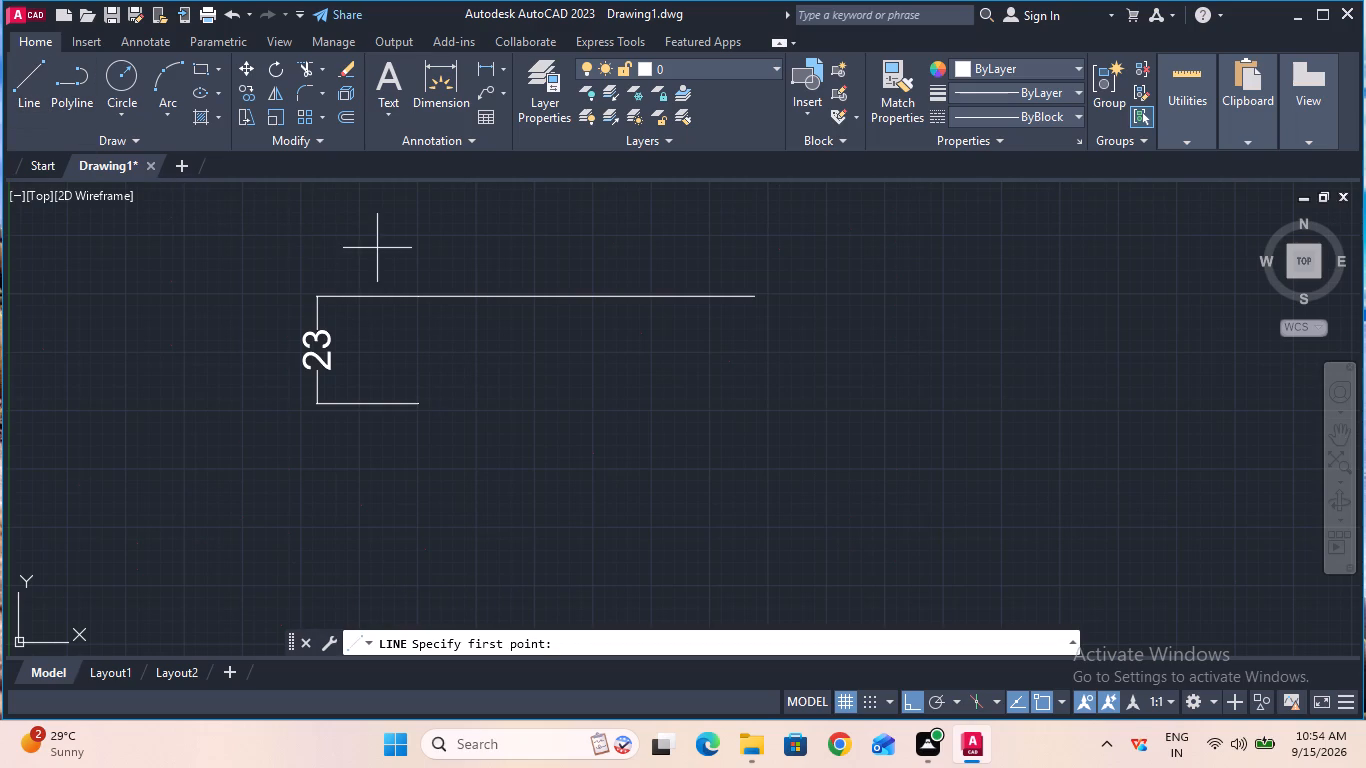
{"action": "left_click", "coordinate": [420, 298]}
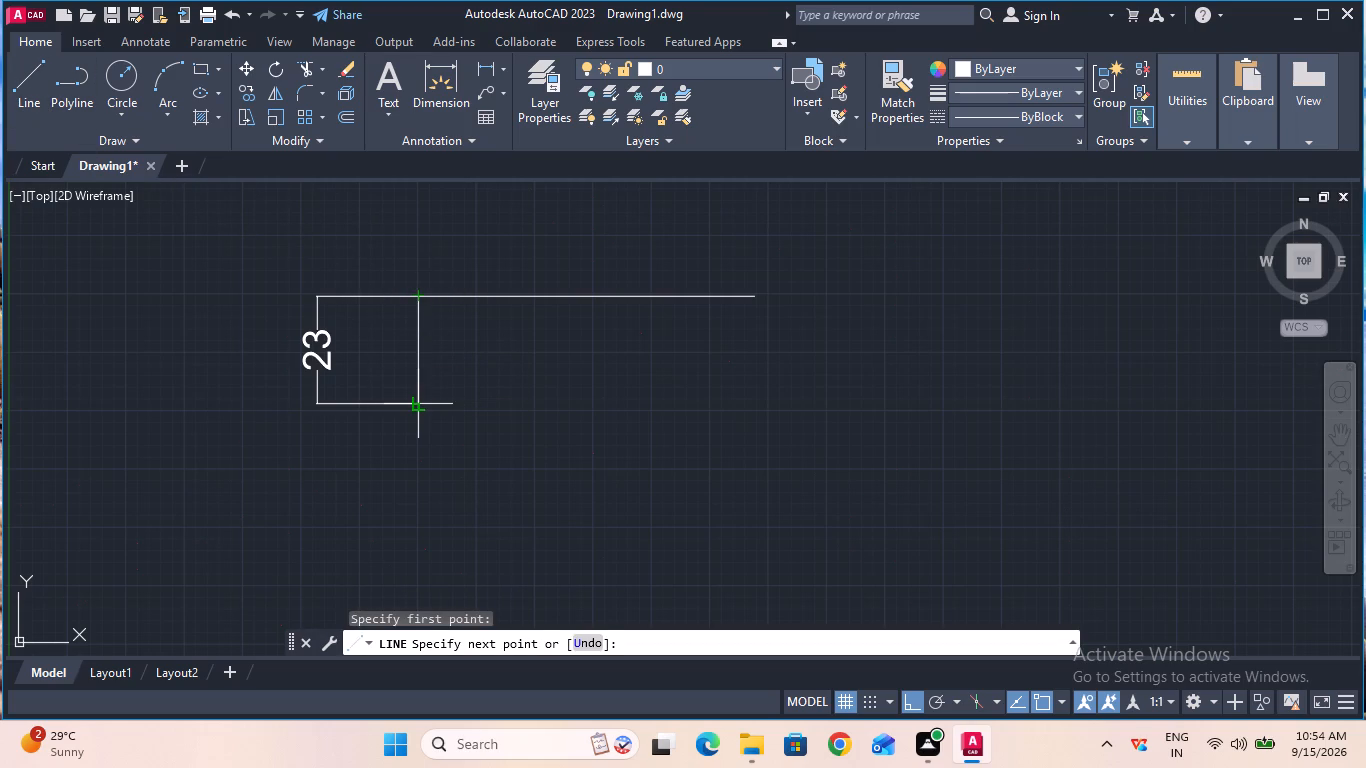
{"action": "left_click", "coordinate": [413, 402]}
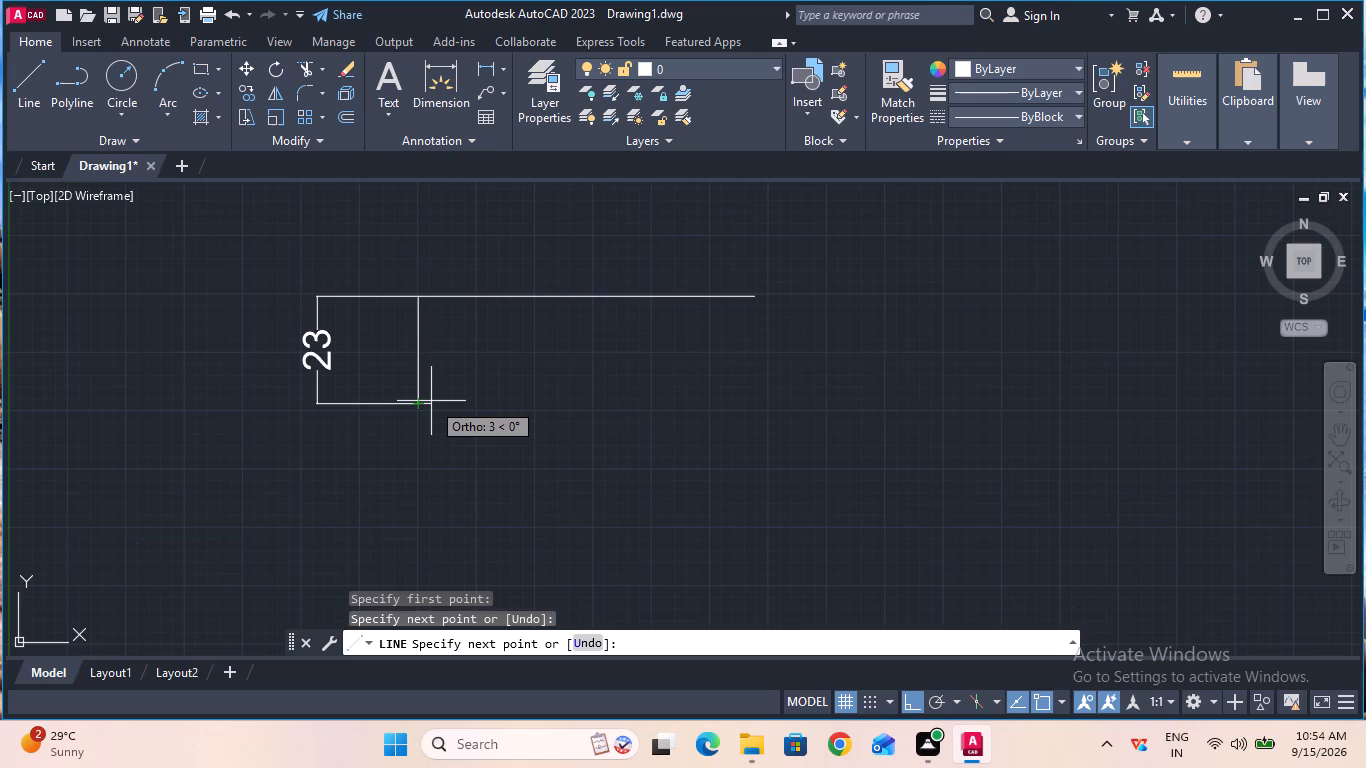
{"action": "key", "text": "Escape"}
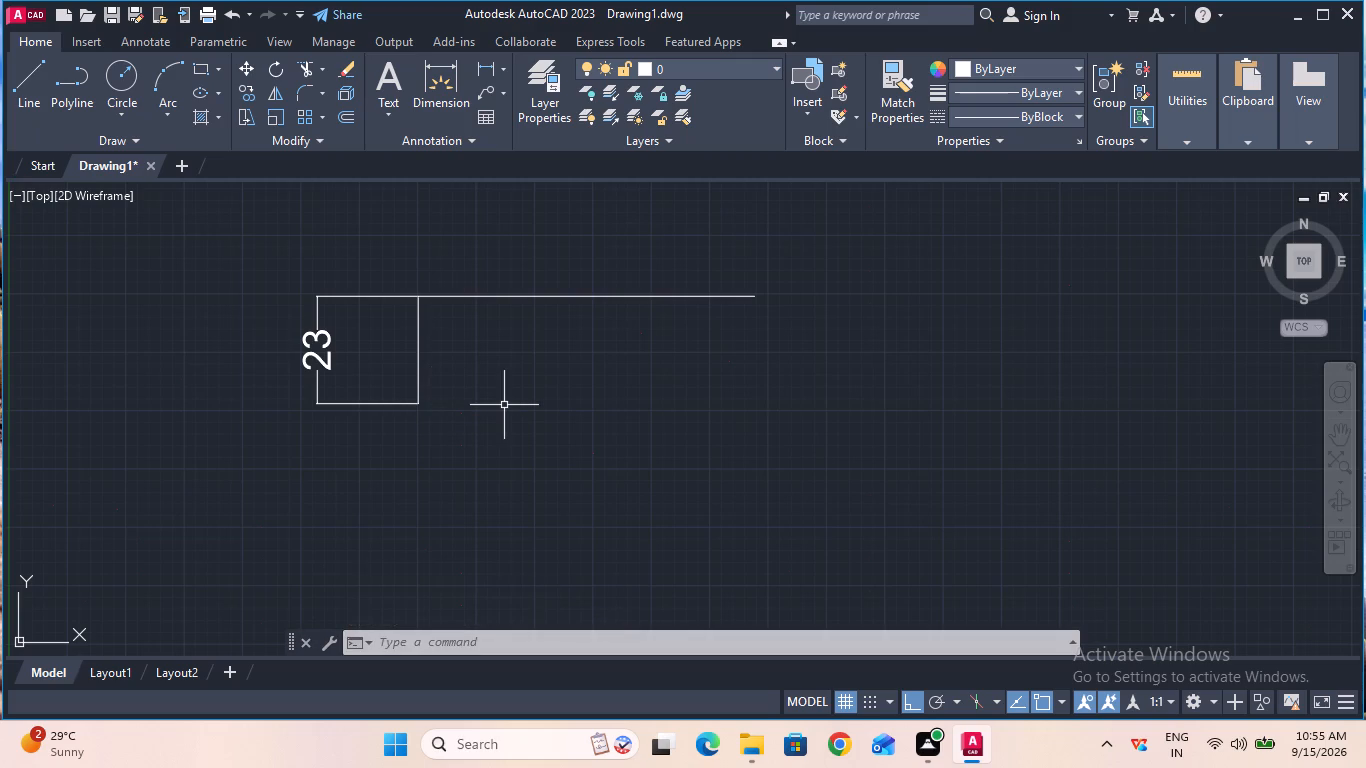
Draw a 23 mm vertical line straight down from the right end of the top edge.
{"action": "double_click", "coordinate": [25, 92]}
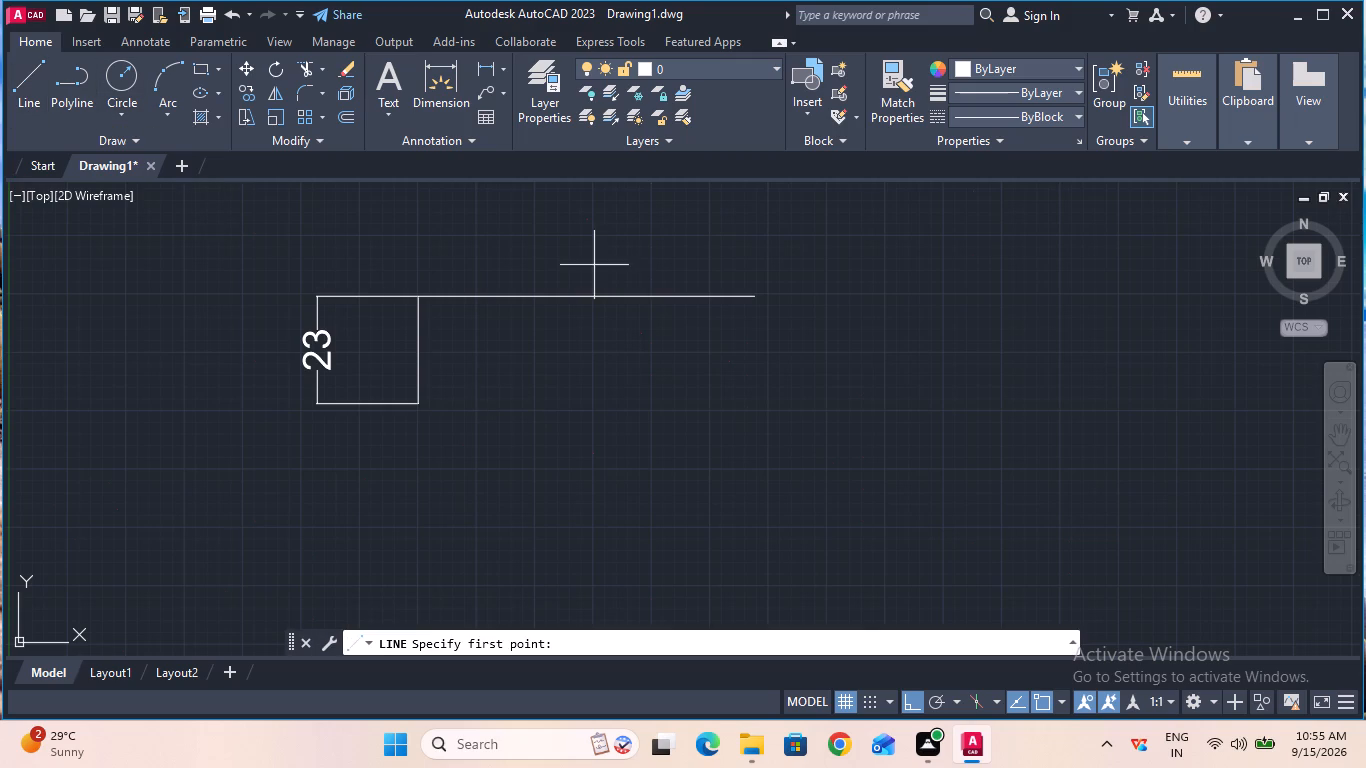
{"action": "left_click", "coordinate": [757, 296]}
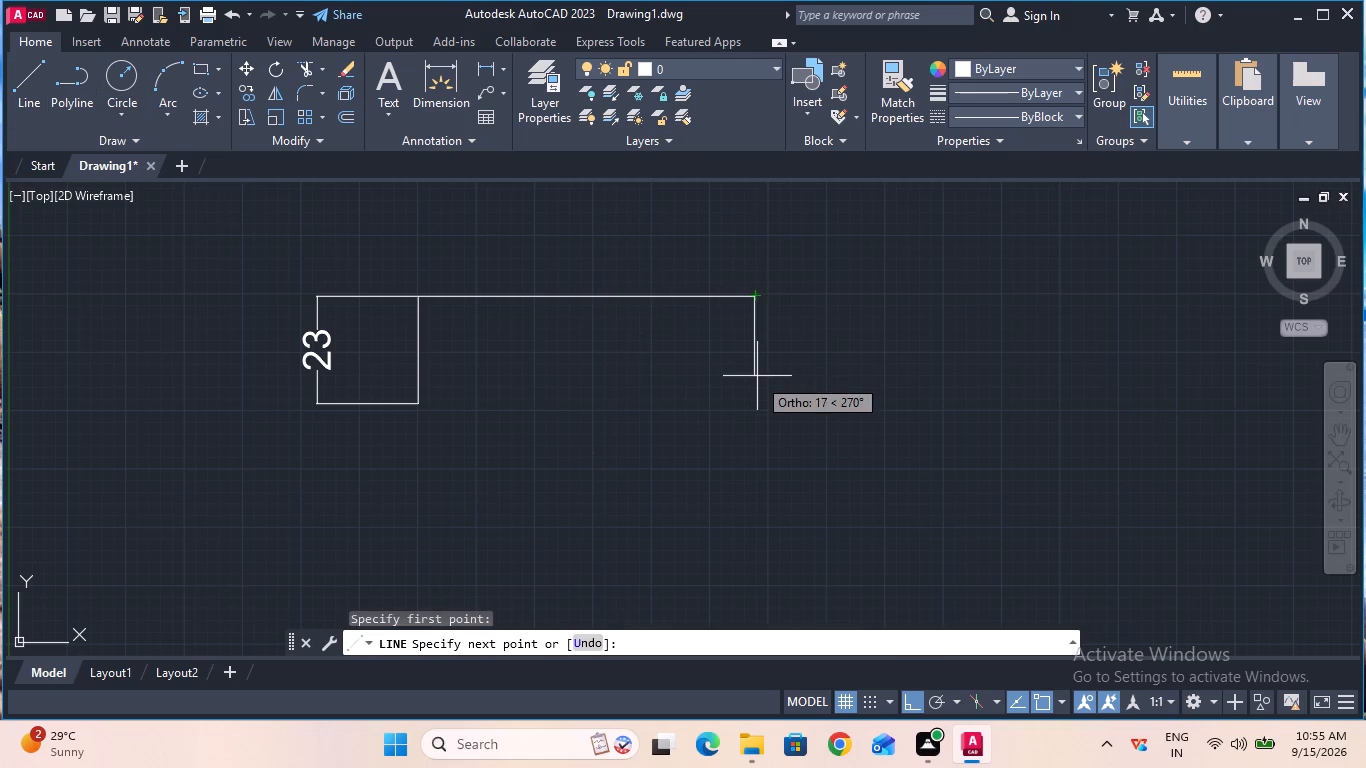
{"action": "type", "text": "23"}
{"action": "key", "text": "Return"}
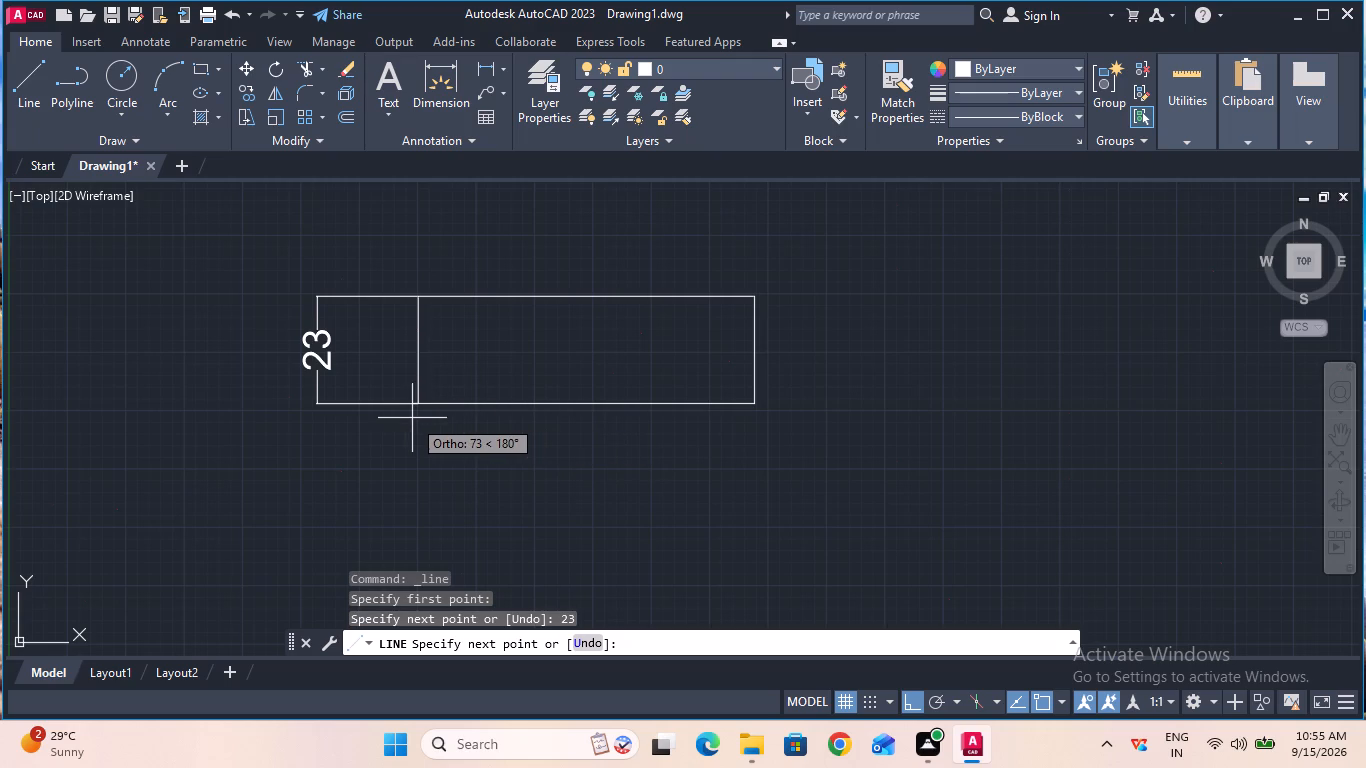
{"action": "key", "text": "Escape"}
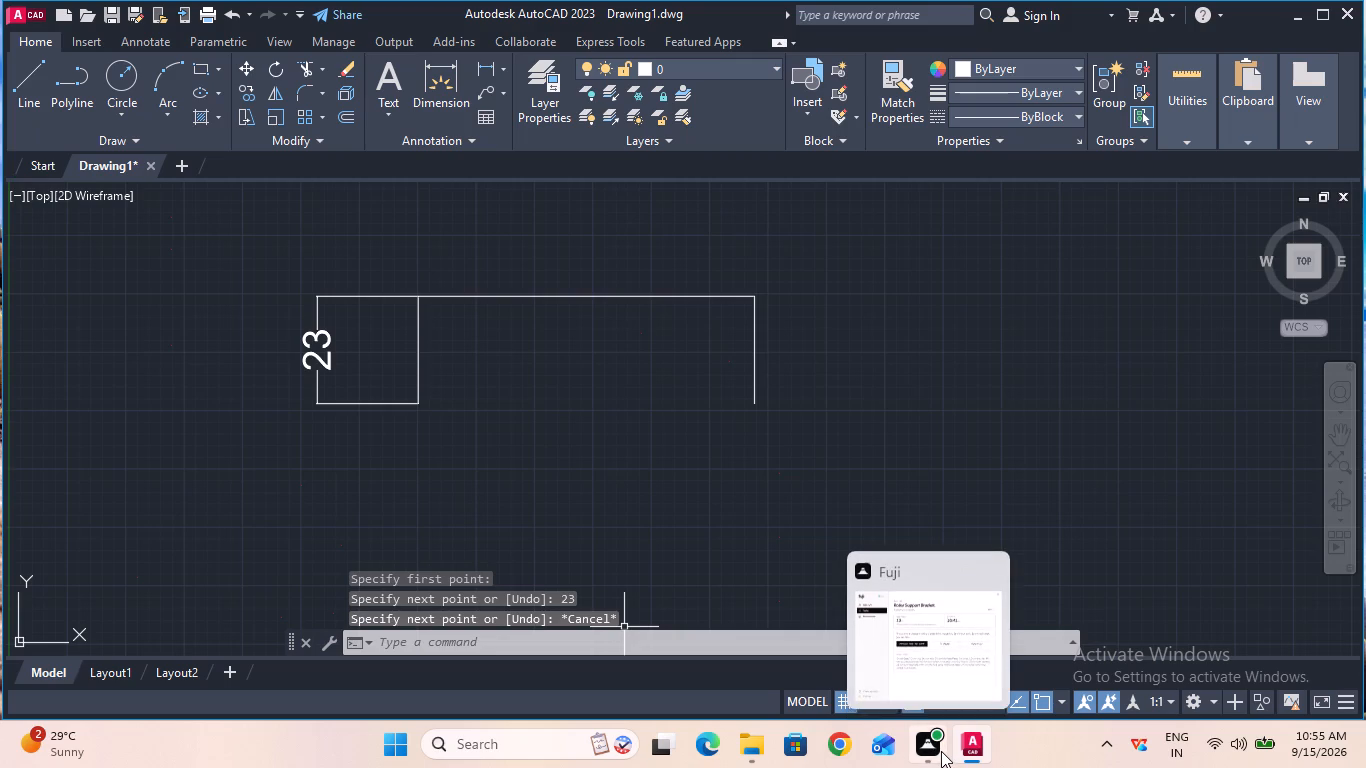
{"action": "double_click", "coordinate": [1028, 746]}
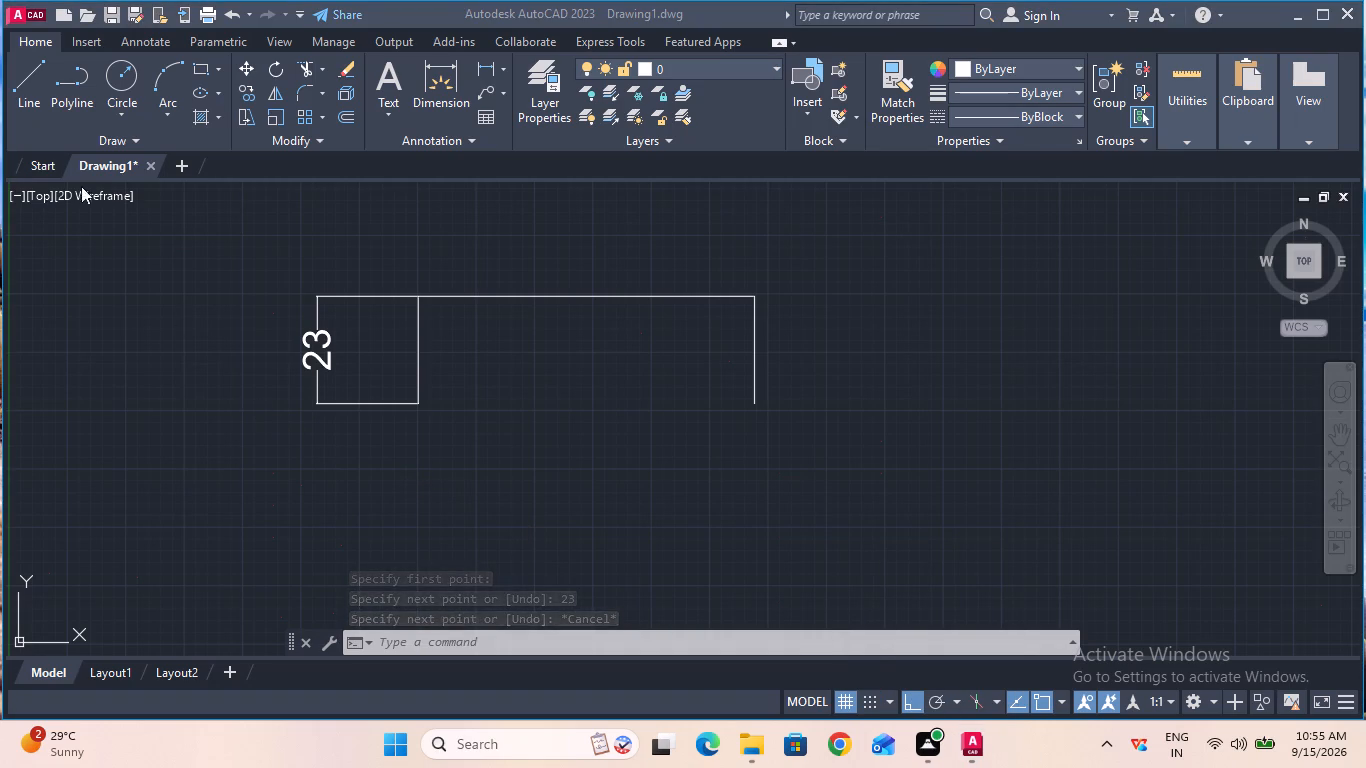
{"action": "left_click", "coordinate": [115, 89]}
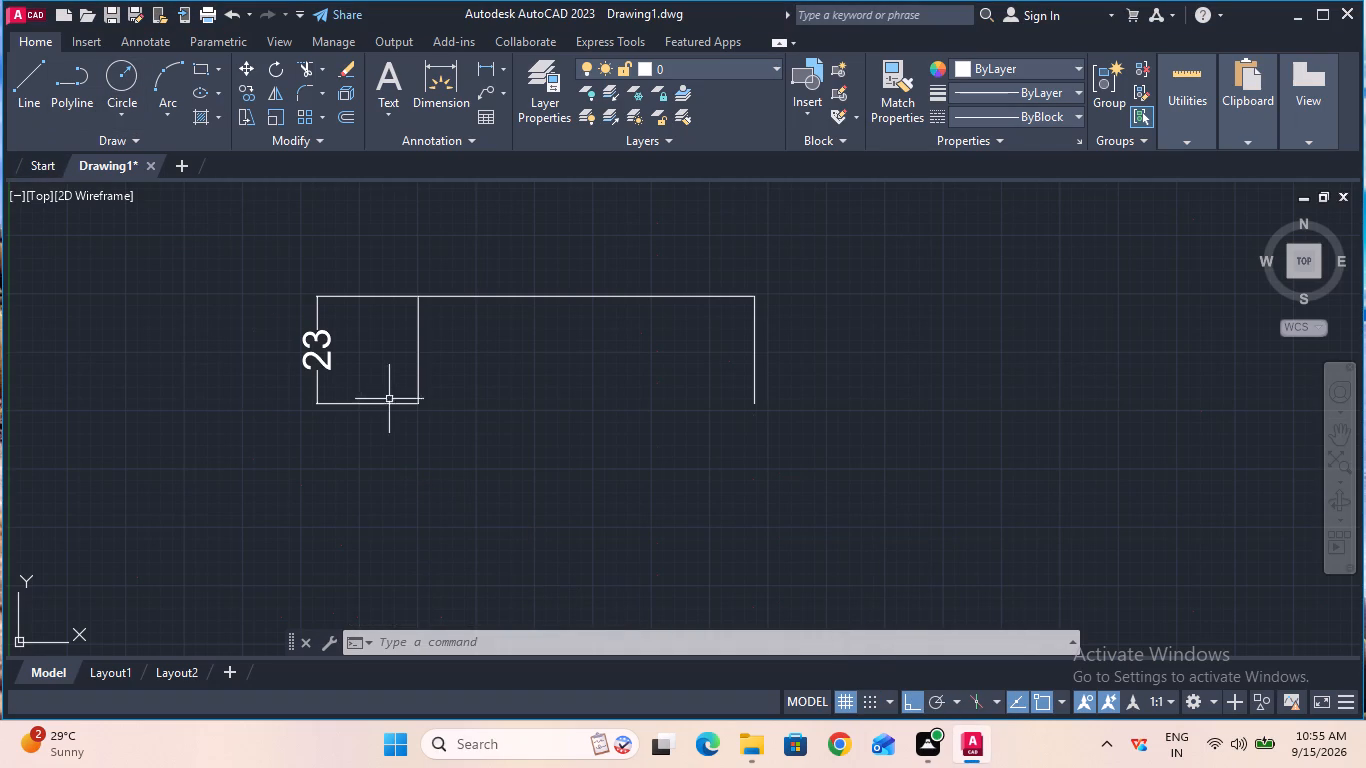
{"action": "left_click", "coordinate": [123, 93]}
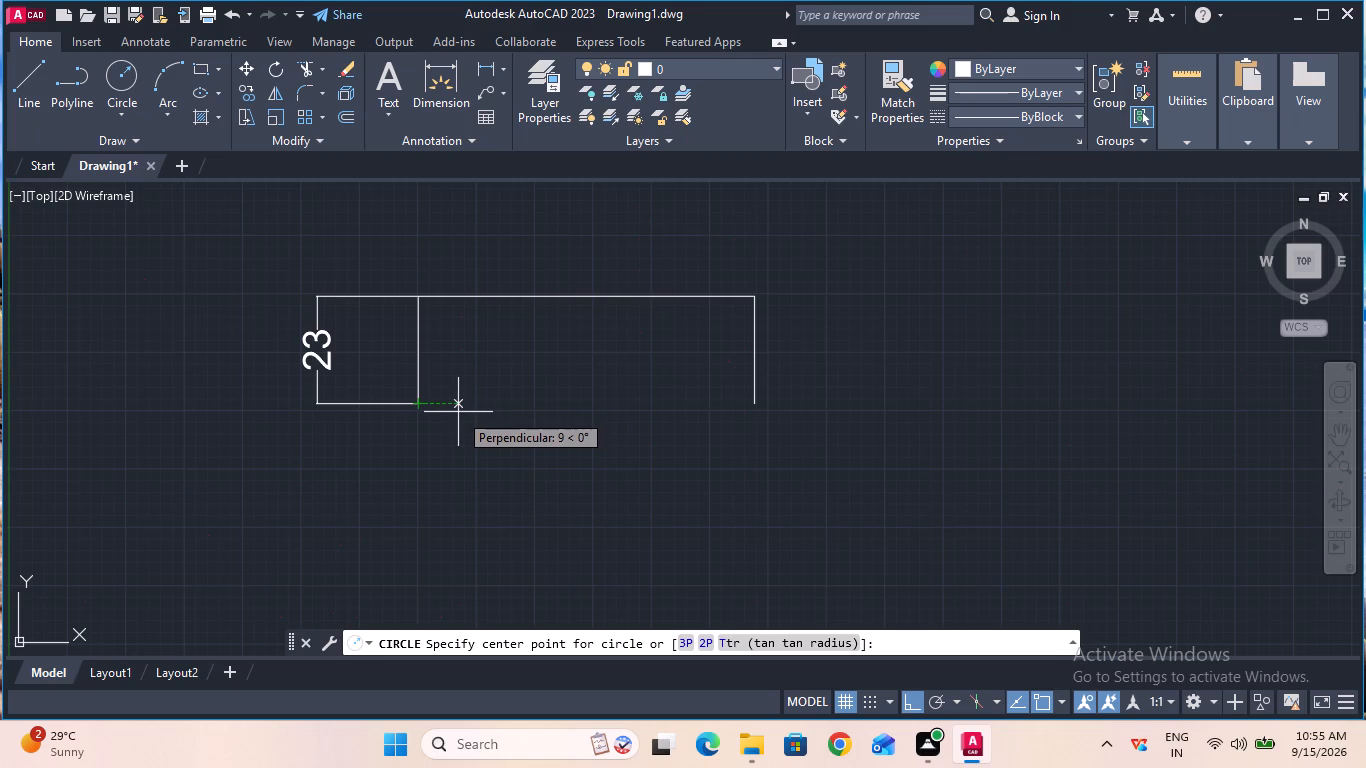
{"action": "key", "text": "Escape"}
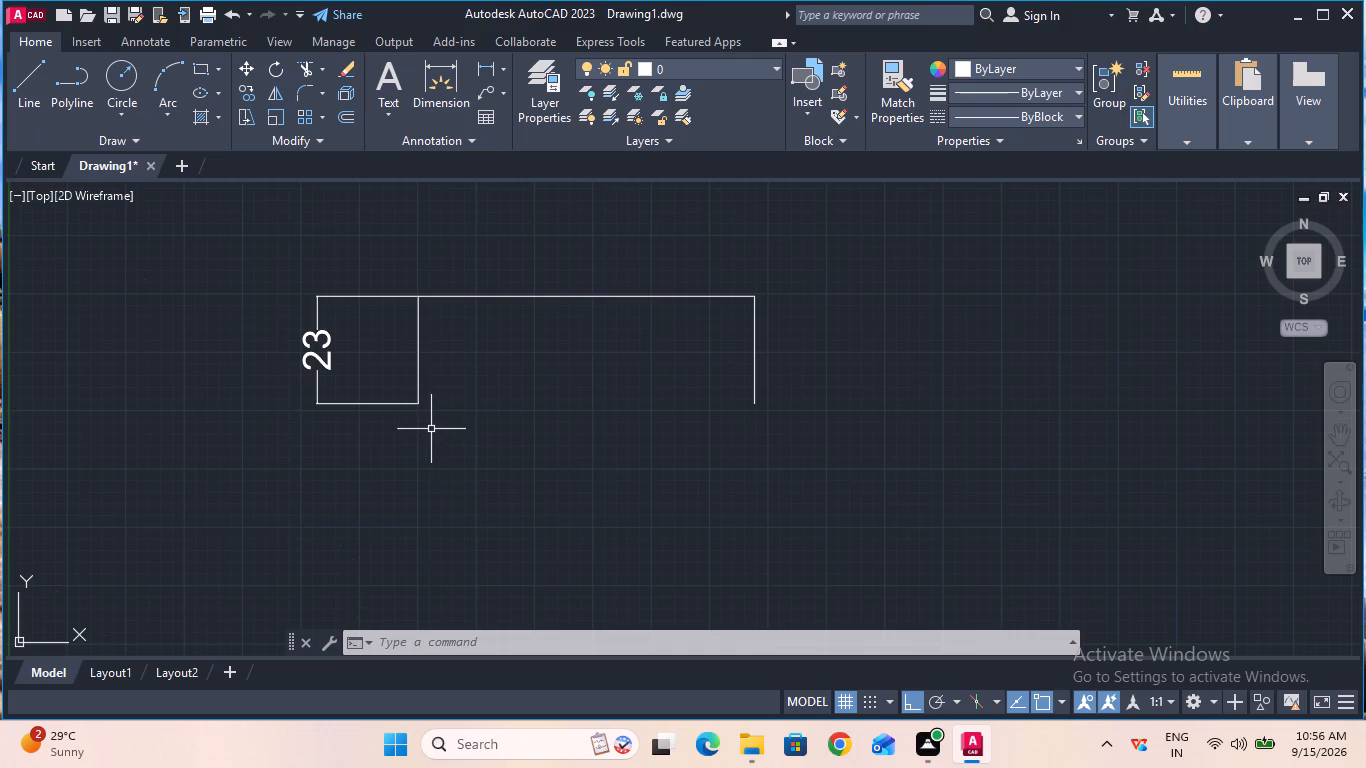
Start a new line for the bracket outline.
{"action": "left_click", "coordinate": [21, 102]}
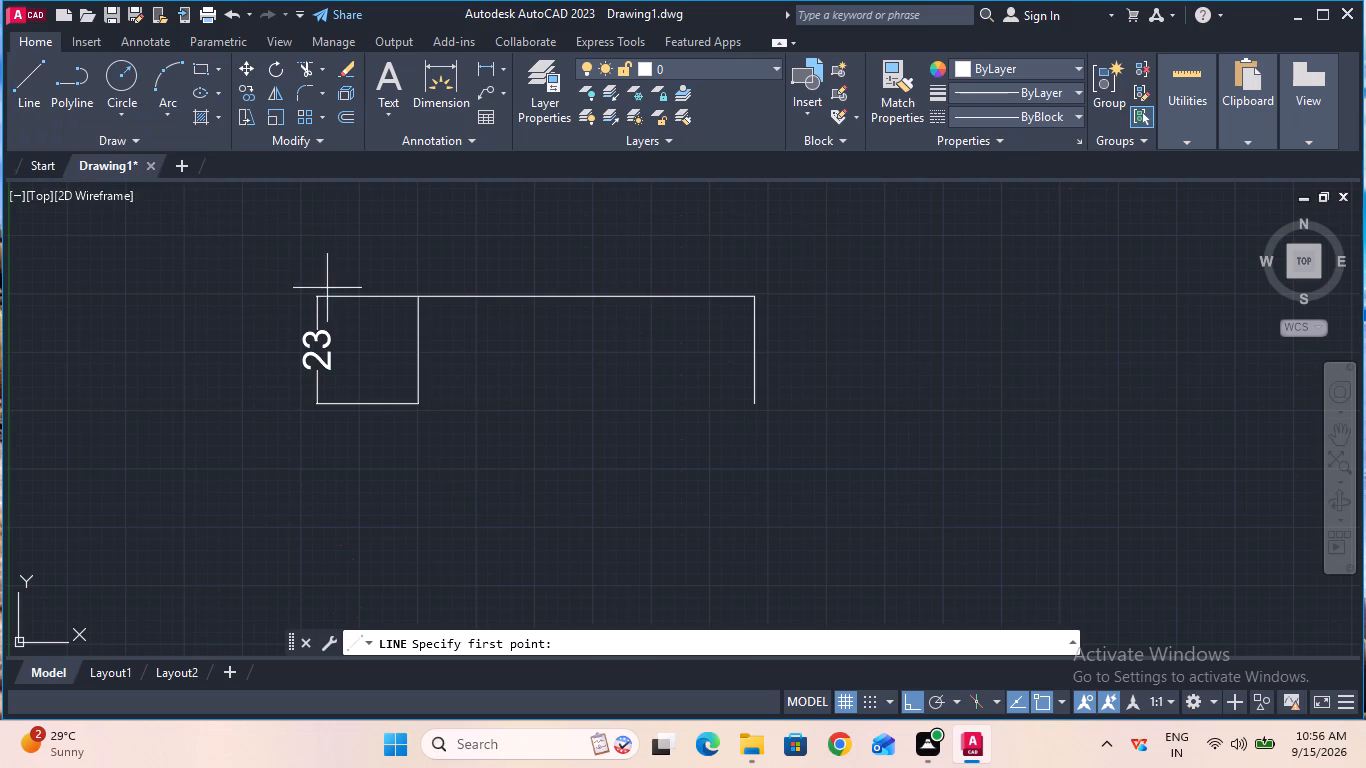
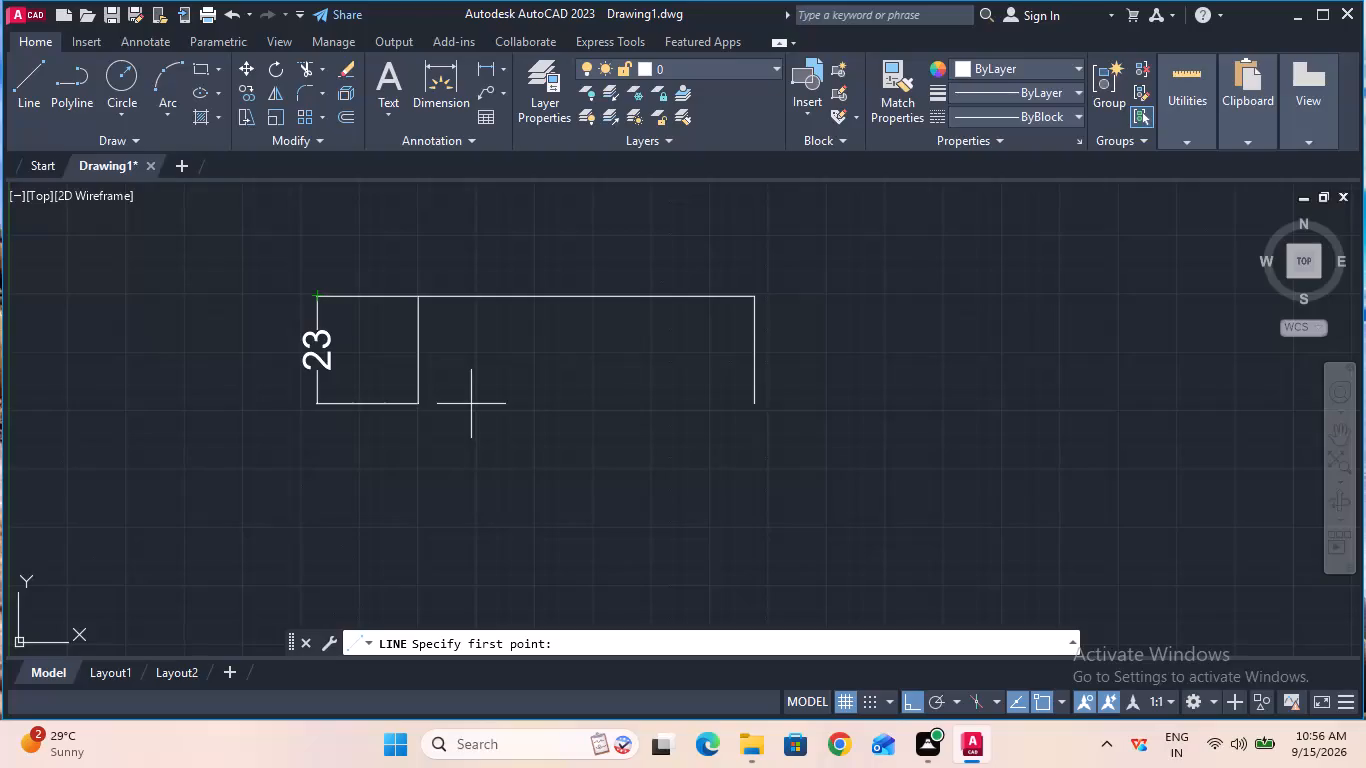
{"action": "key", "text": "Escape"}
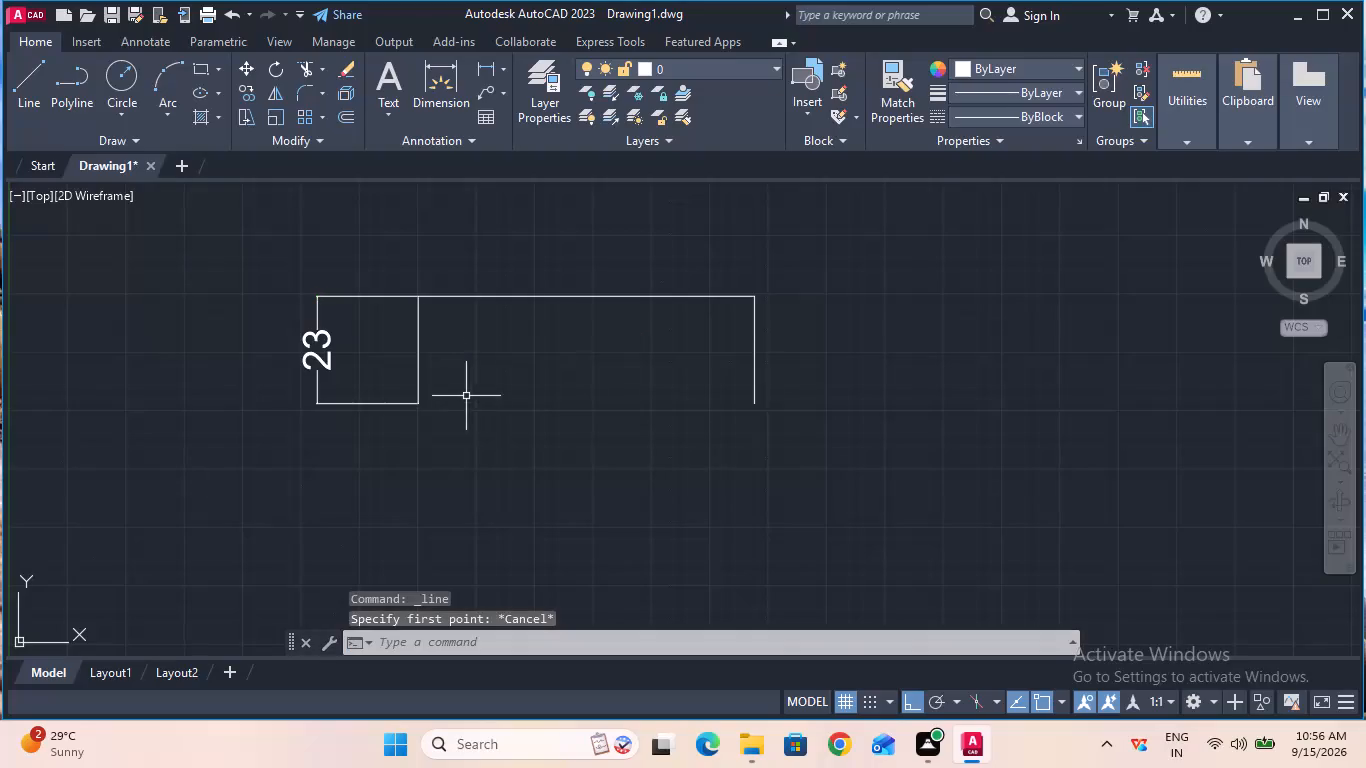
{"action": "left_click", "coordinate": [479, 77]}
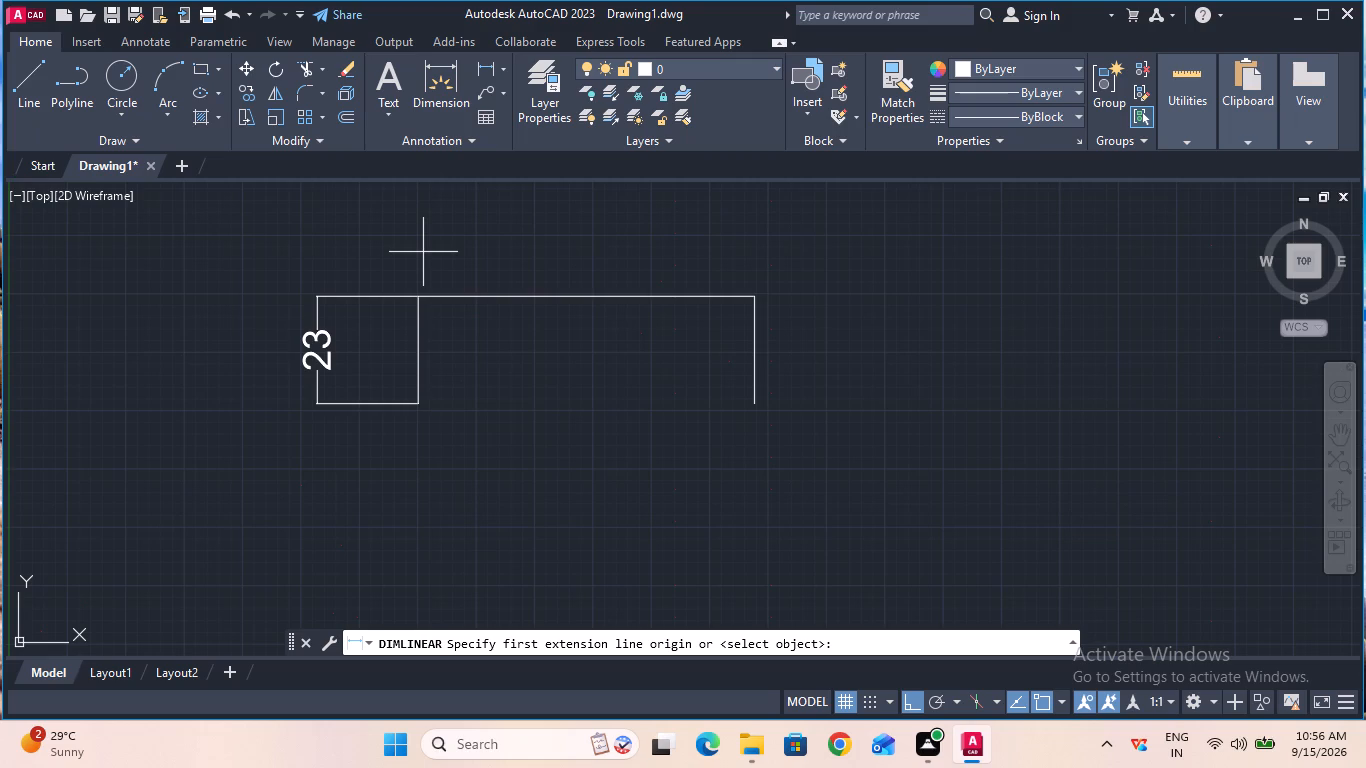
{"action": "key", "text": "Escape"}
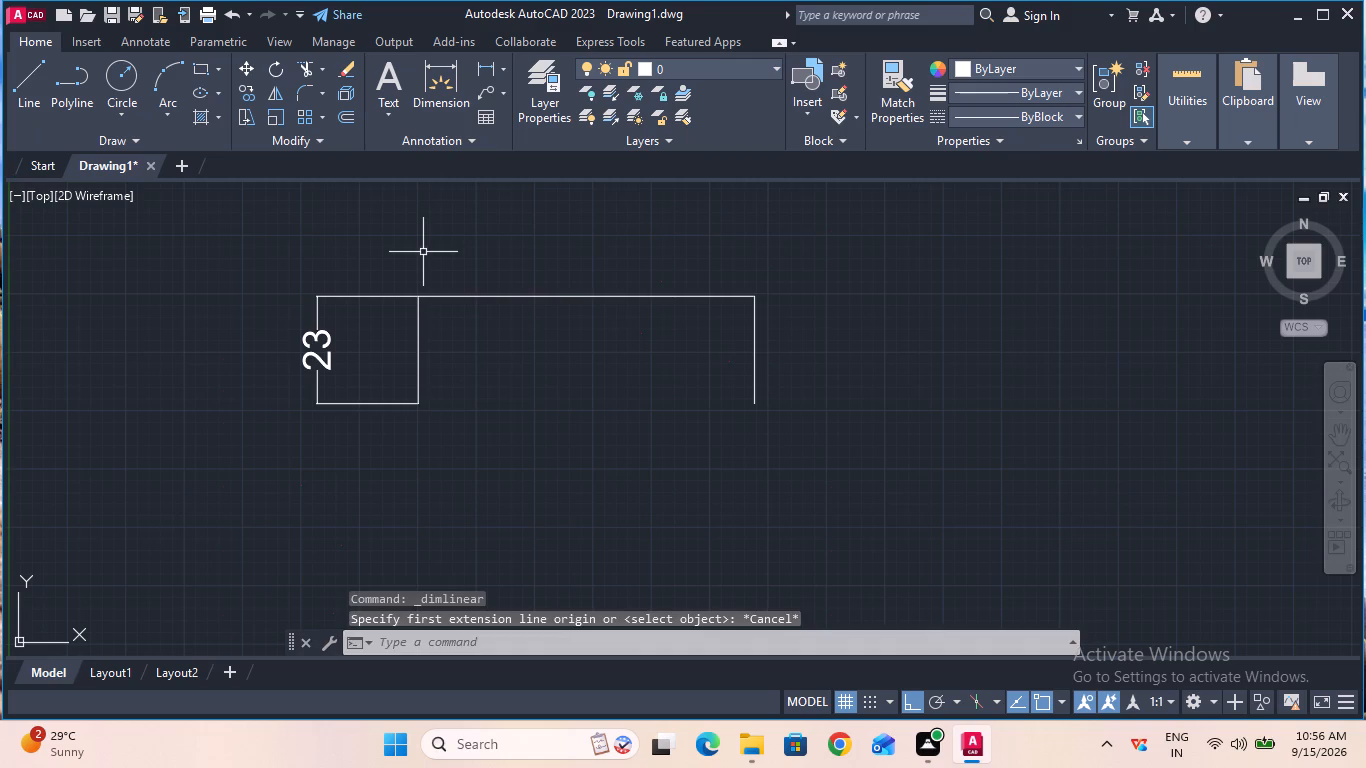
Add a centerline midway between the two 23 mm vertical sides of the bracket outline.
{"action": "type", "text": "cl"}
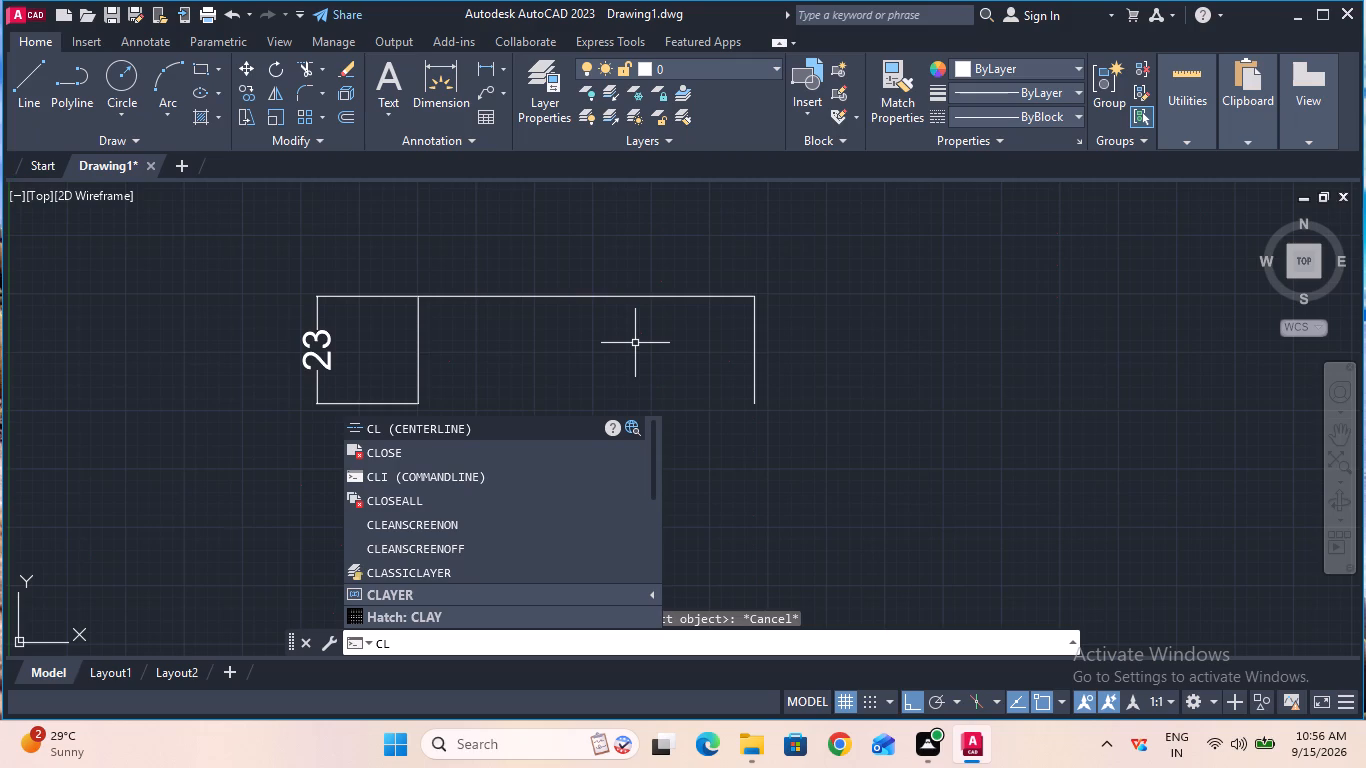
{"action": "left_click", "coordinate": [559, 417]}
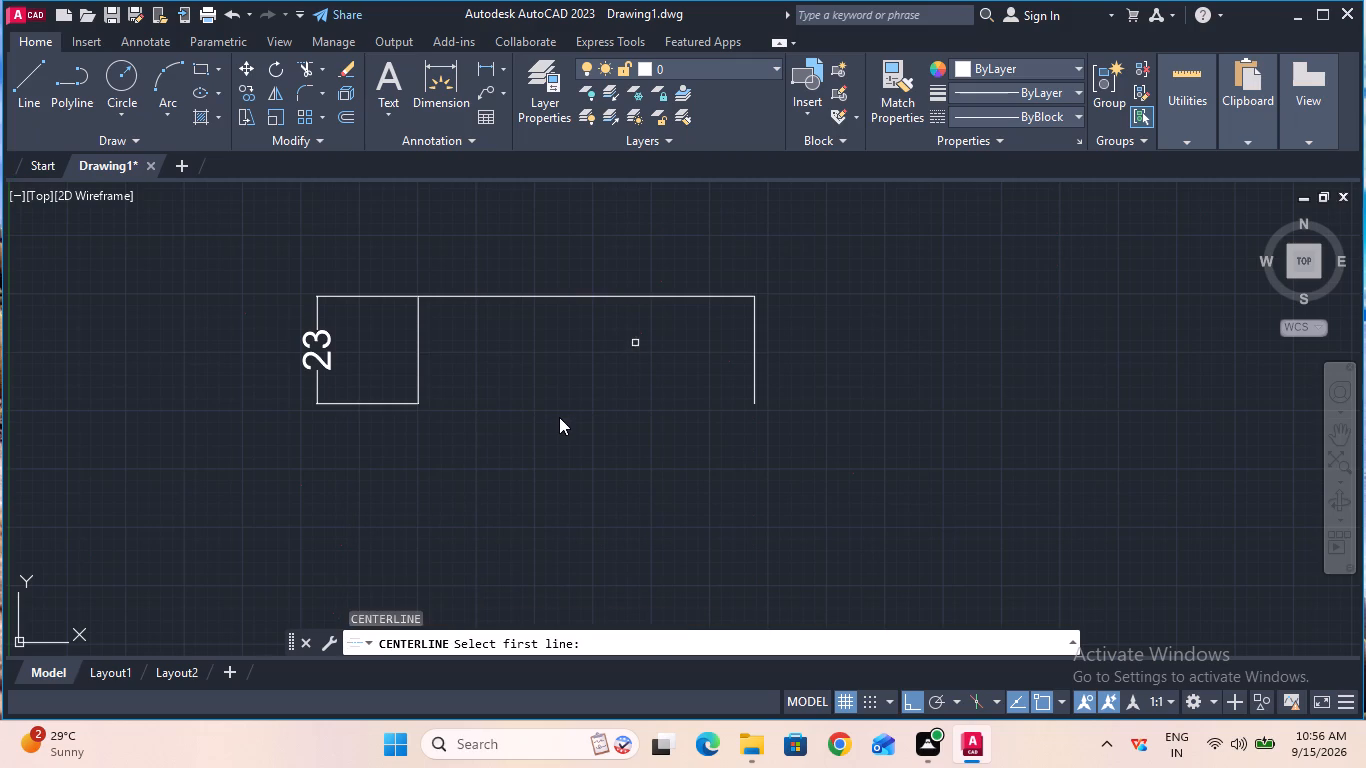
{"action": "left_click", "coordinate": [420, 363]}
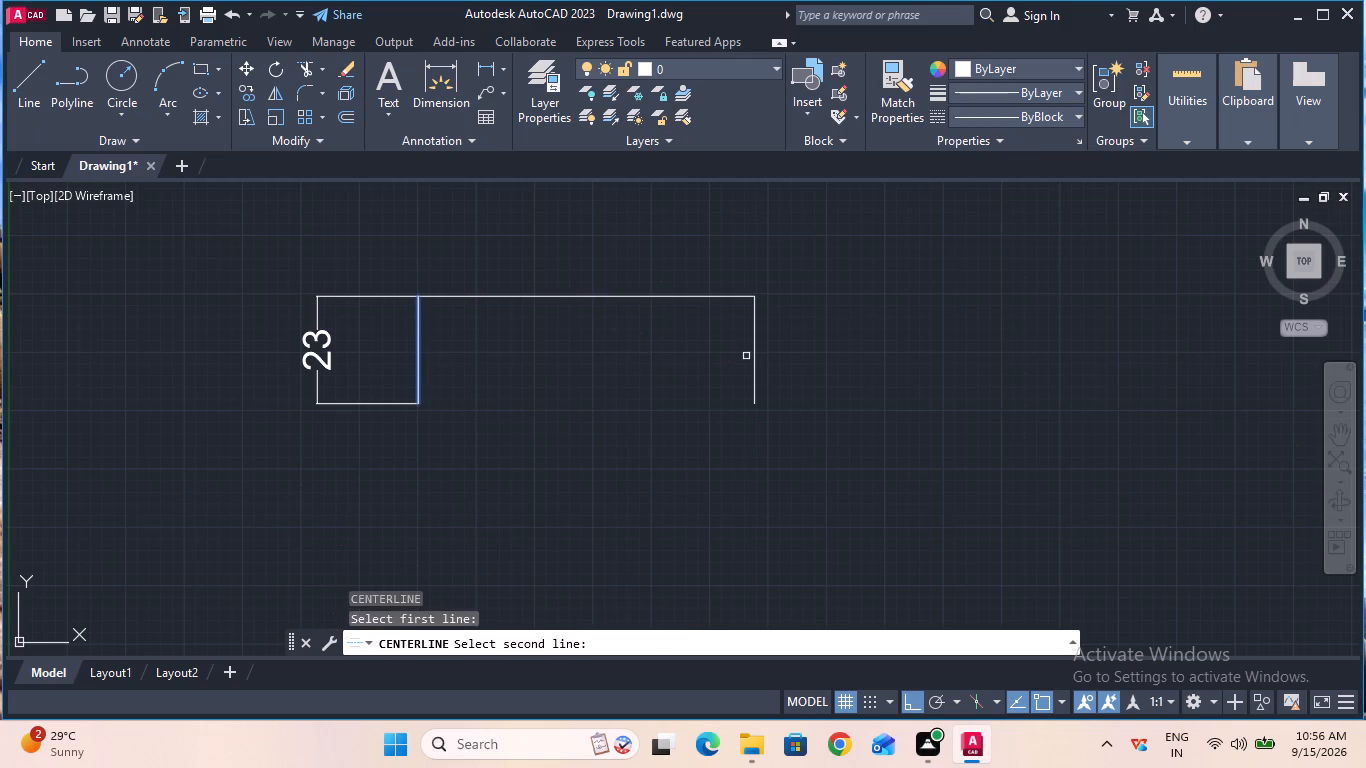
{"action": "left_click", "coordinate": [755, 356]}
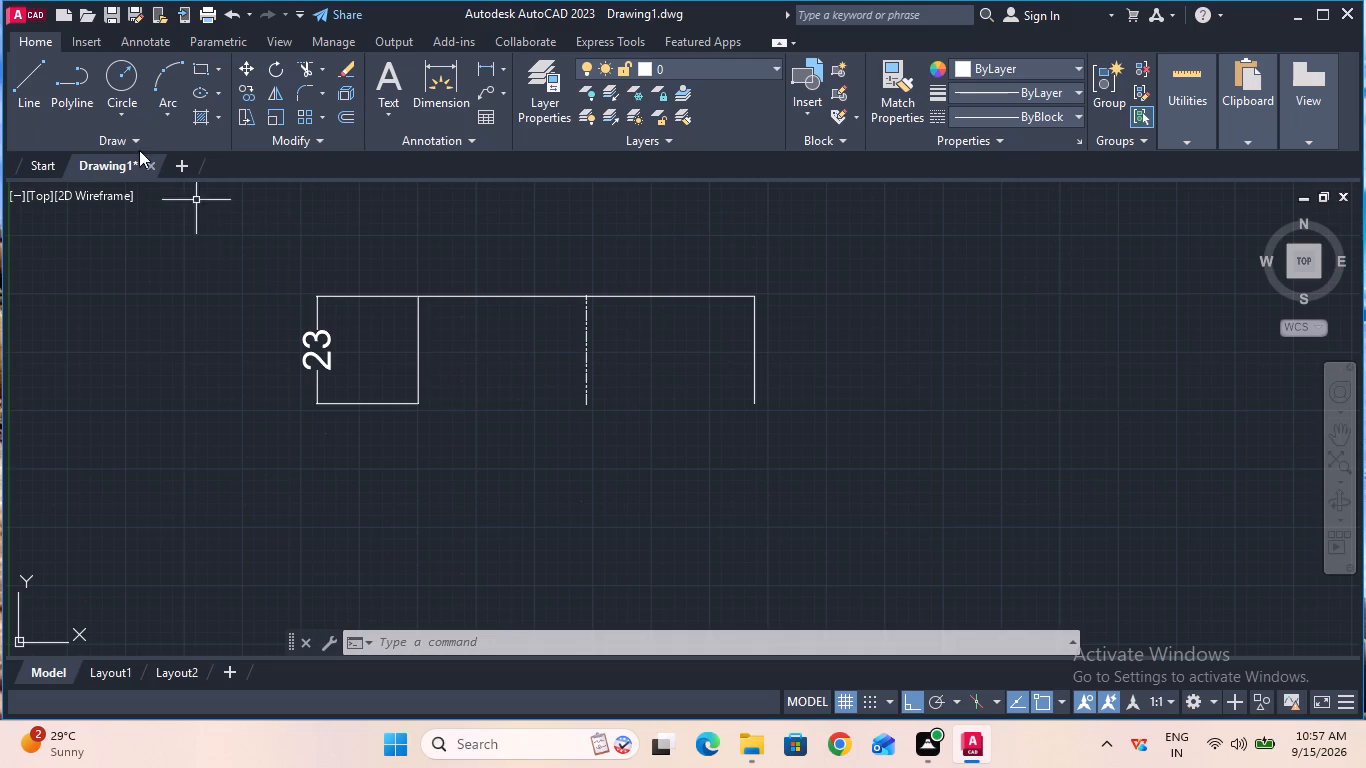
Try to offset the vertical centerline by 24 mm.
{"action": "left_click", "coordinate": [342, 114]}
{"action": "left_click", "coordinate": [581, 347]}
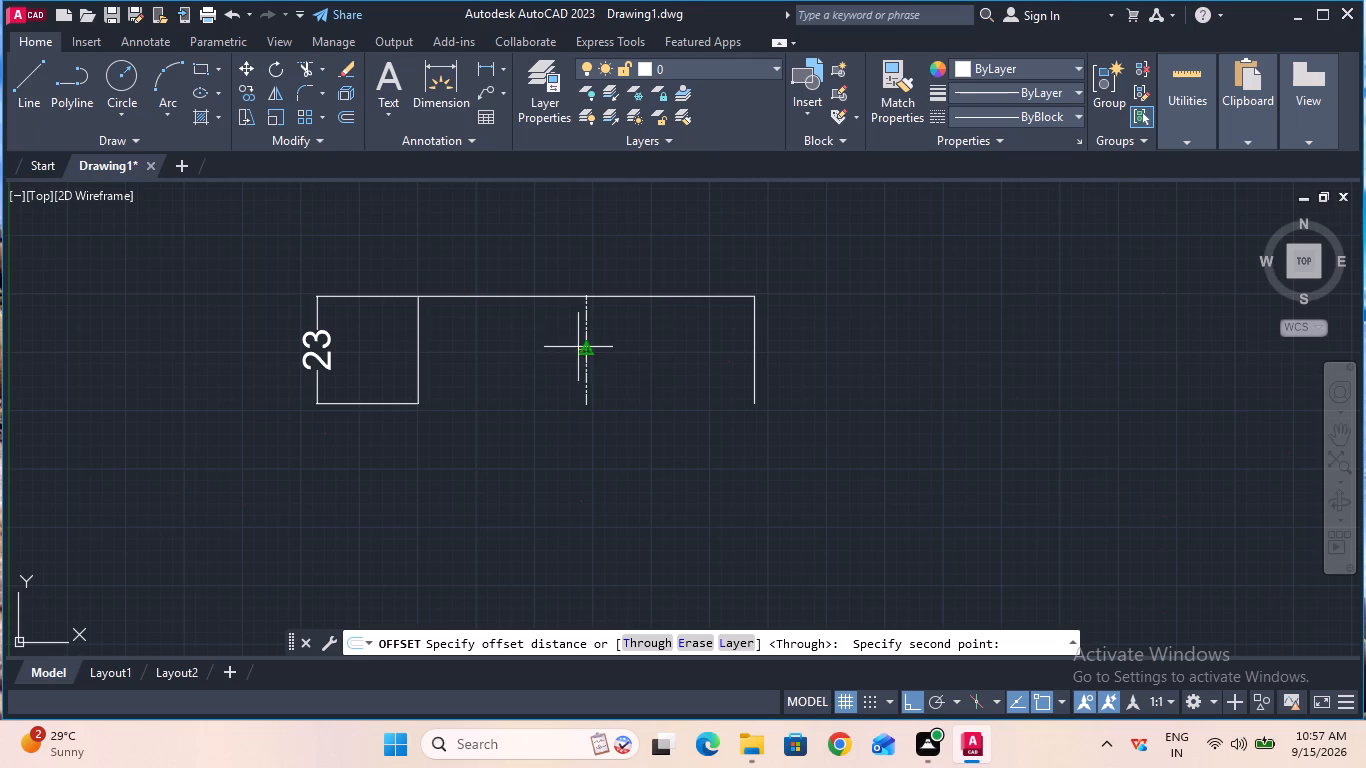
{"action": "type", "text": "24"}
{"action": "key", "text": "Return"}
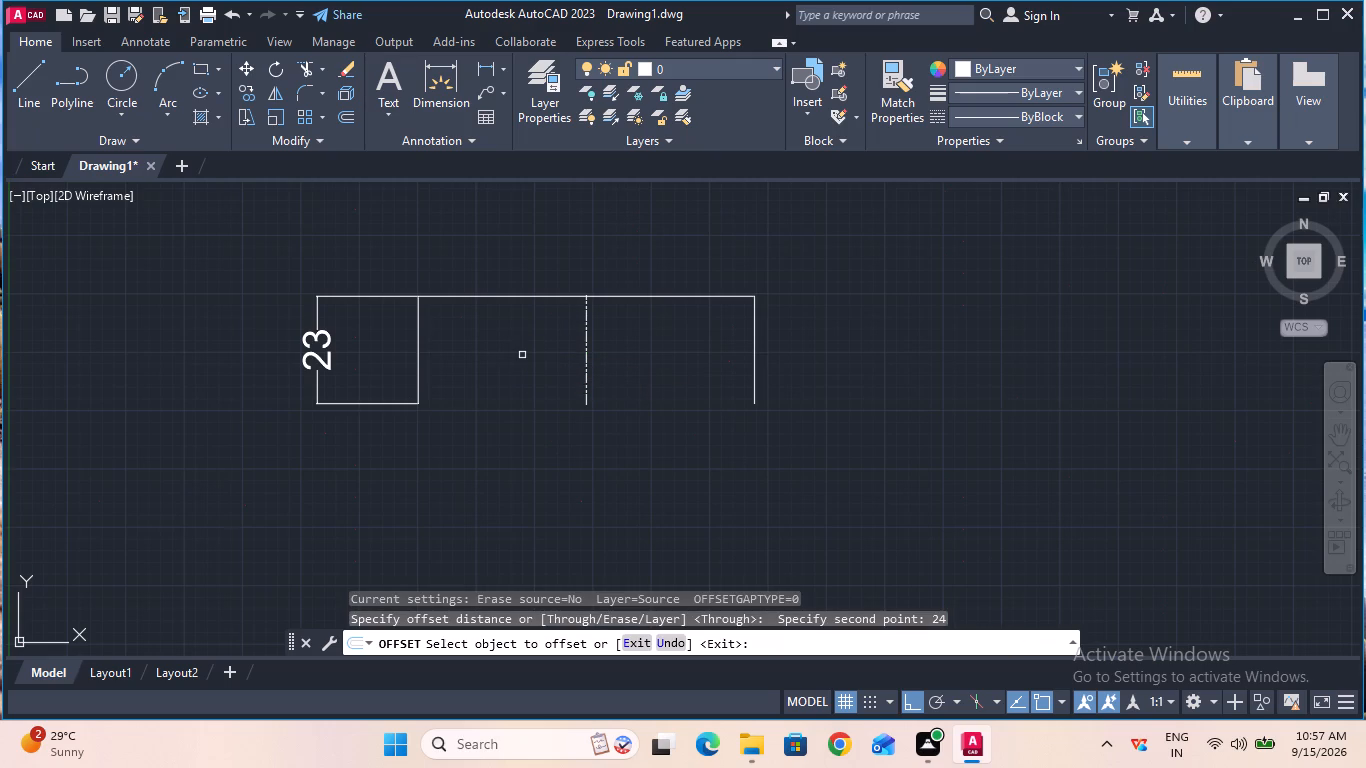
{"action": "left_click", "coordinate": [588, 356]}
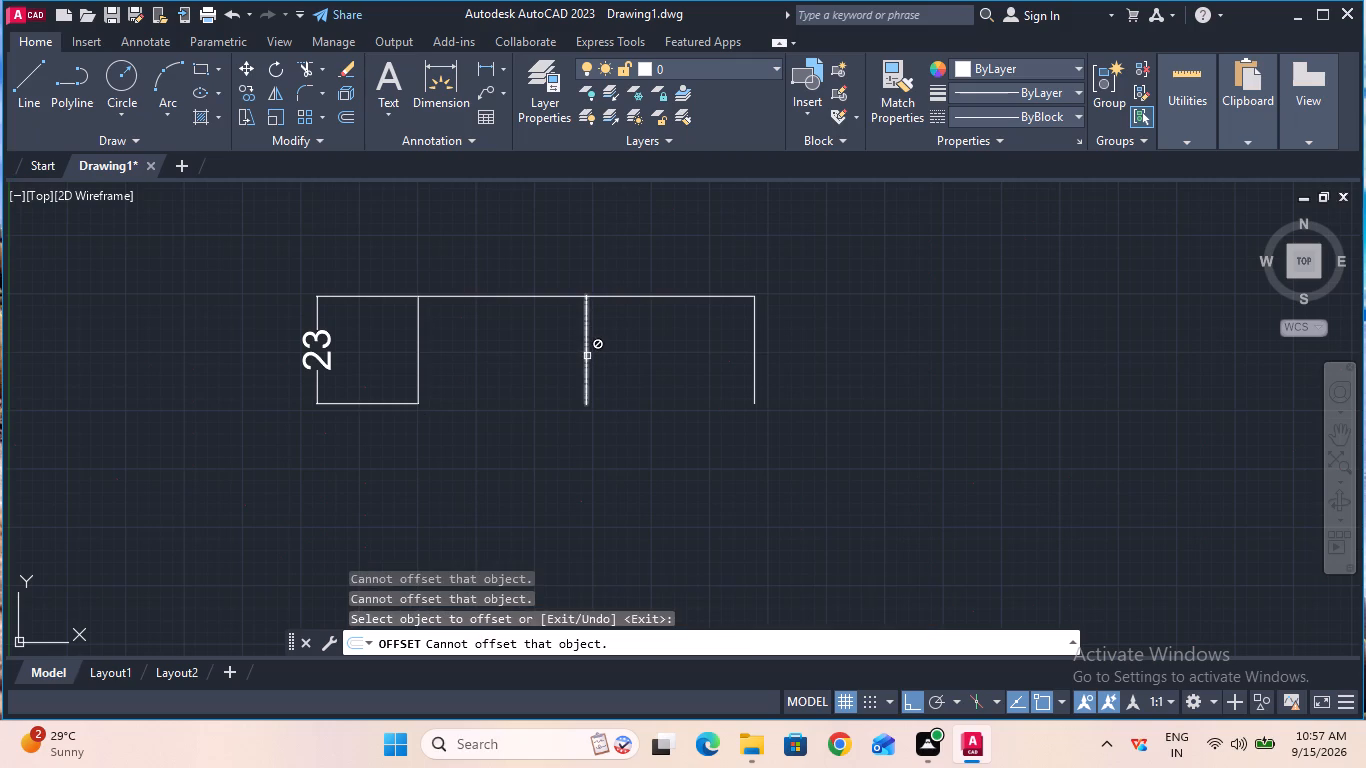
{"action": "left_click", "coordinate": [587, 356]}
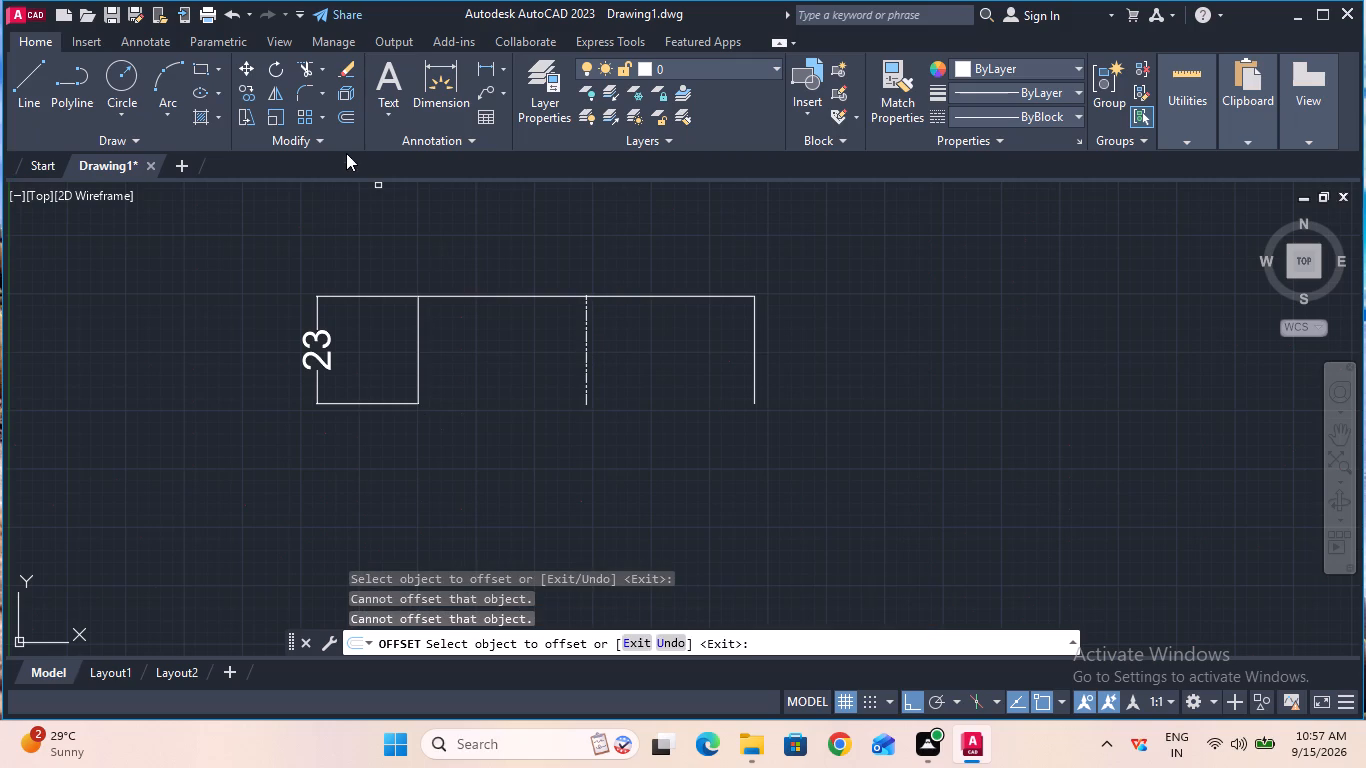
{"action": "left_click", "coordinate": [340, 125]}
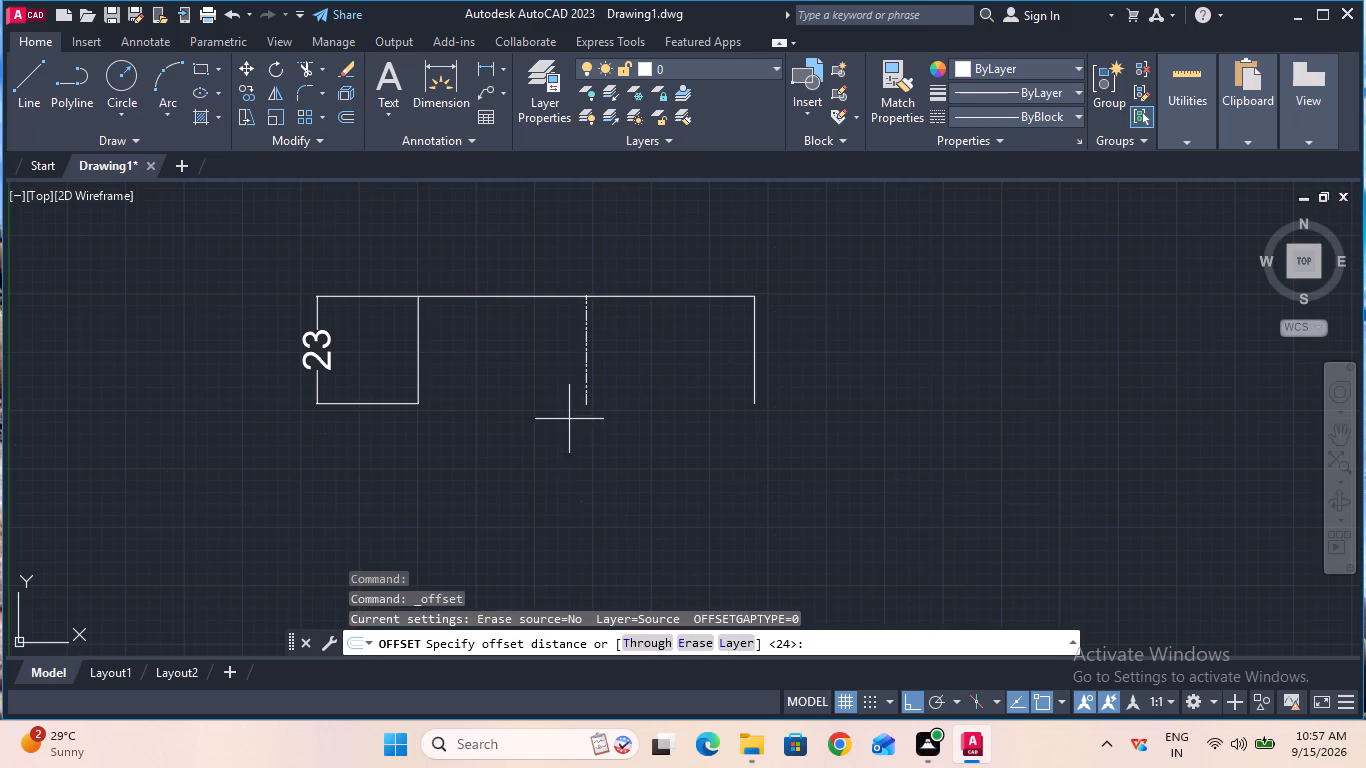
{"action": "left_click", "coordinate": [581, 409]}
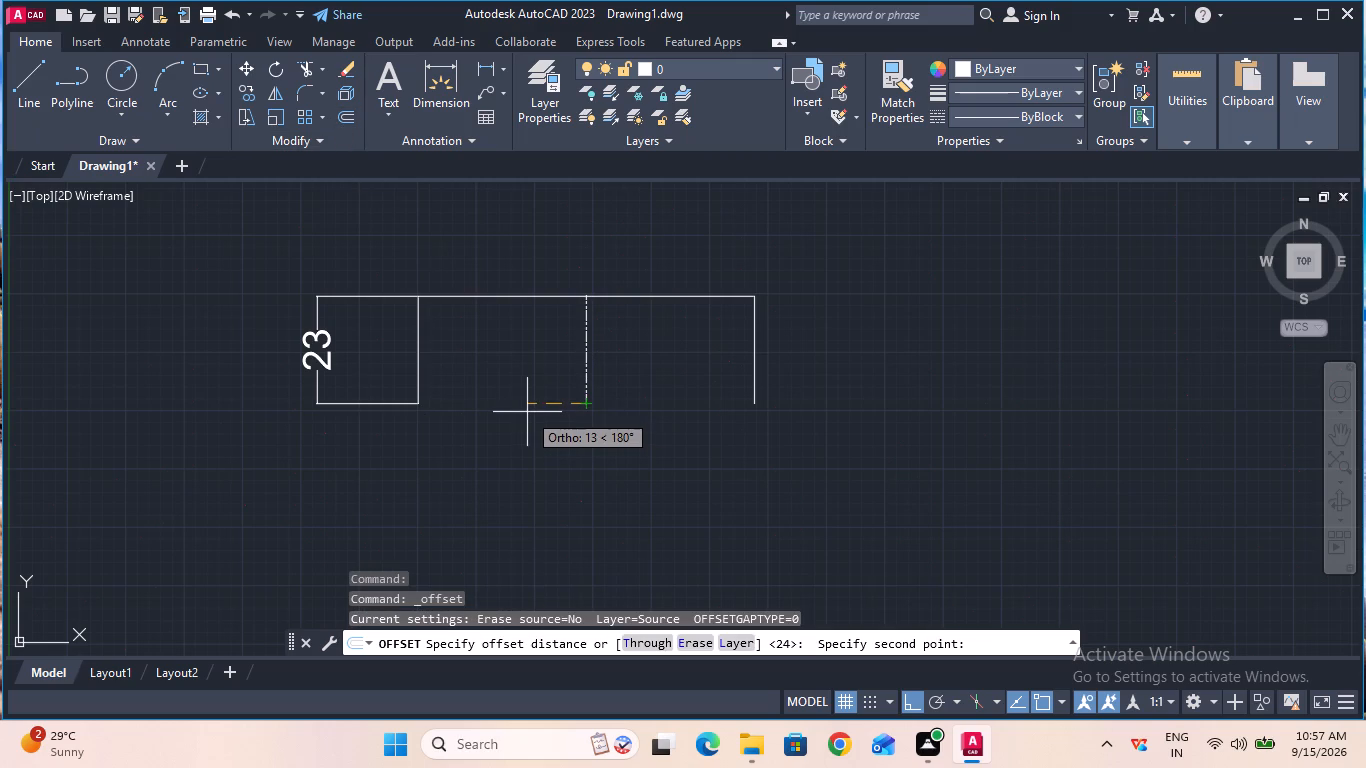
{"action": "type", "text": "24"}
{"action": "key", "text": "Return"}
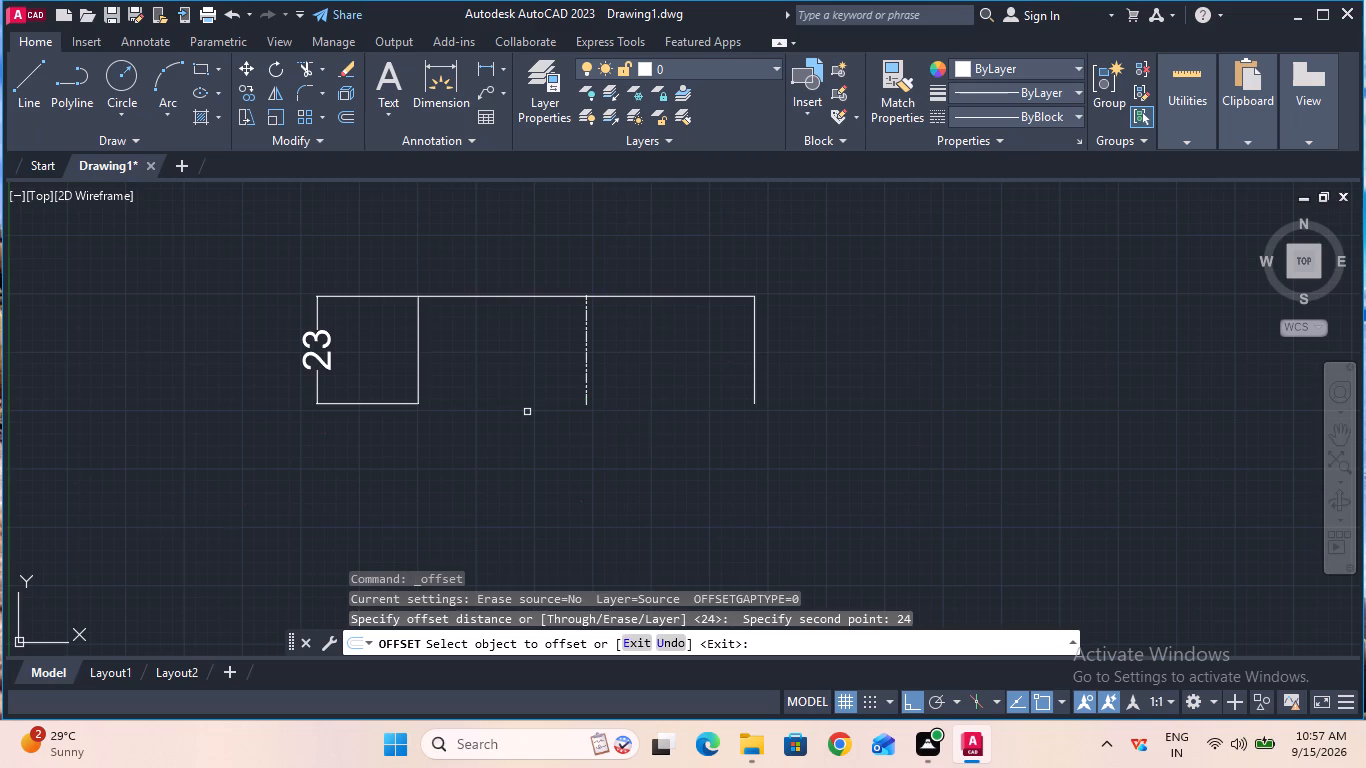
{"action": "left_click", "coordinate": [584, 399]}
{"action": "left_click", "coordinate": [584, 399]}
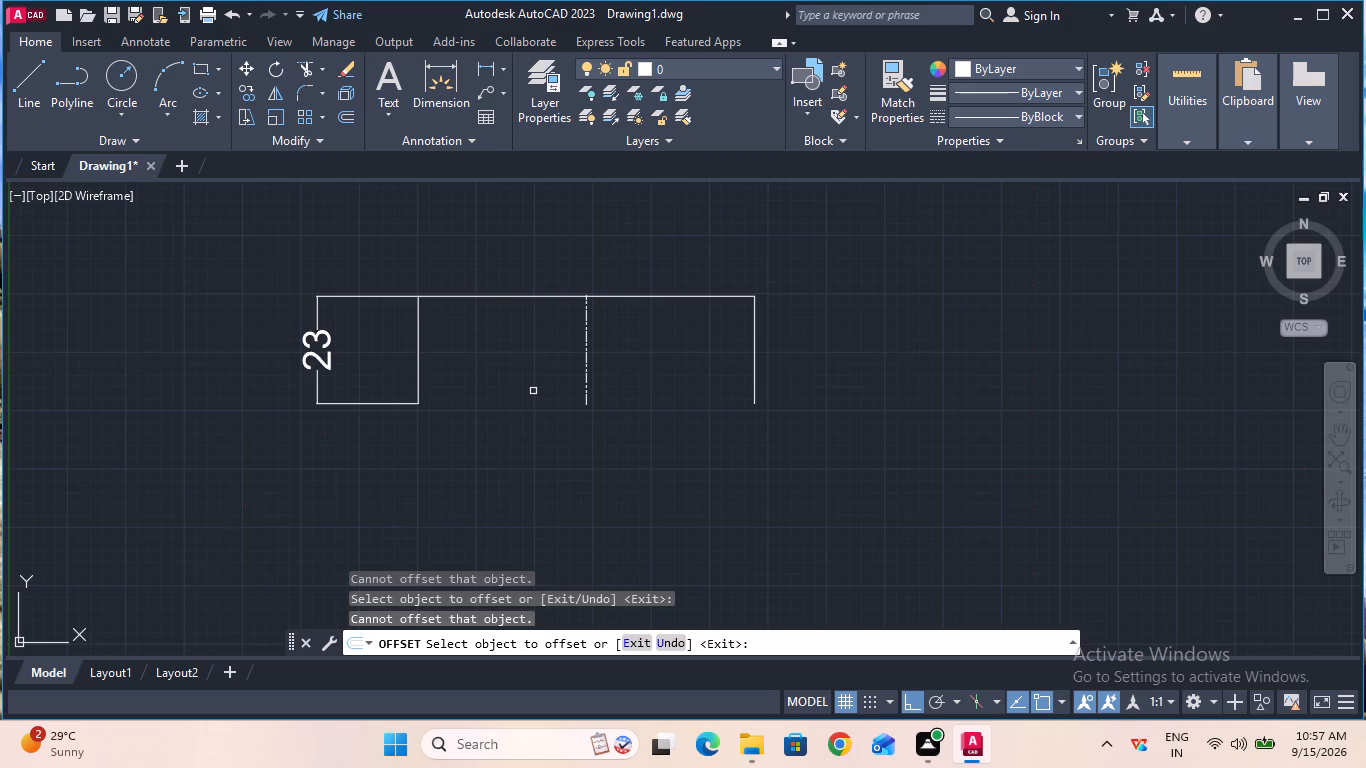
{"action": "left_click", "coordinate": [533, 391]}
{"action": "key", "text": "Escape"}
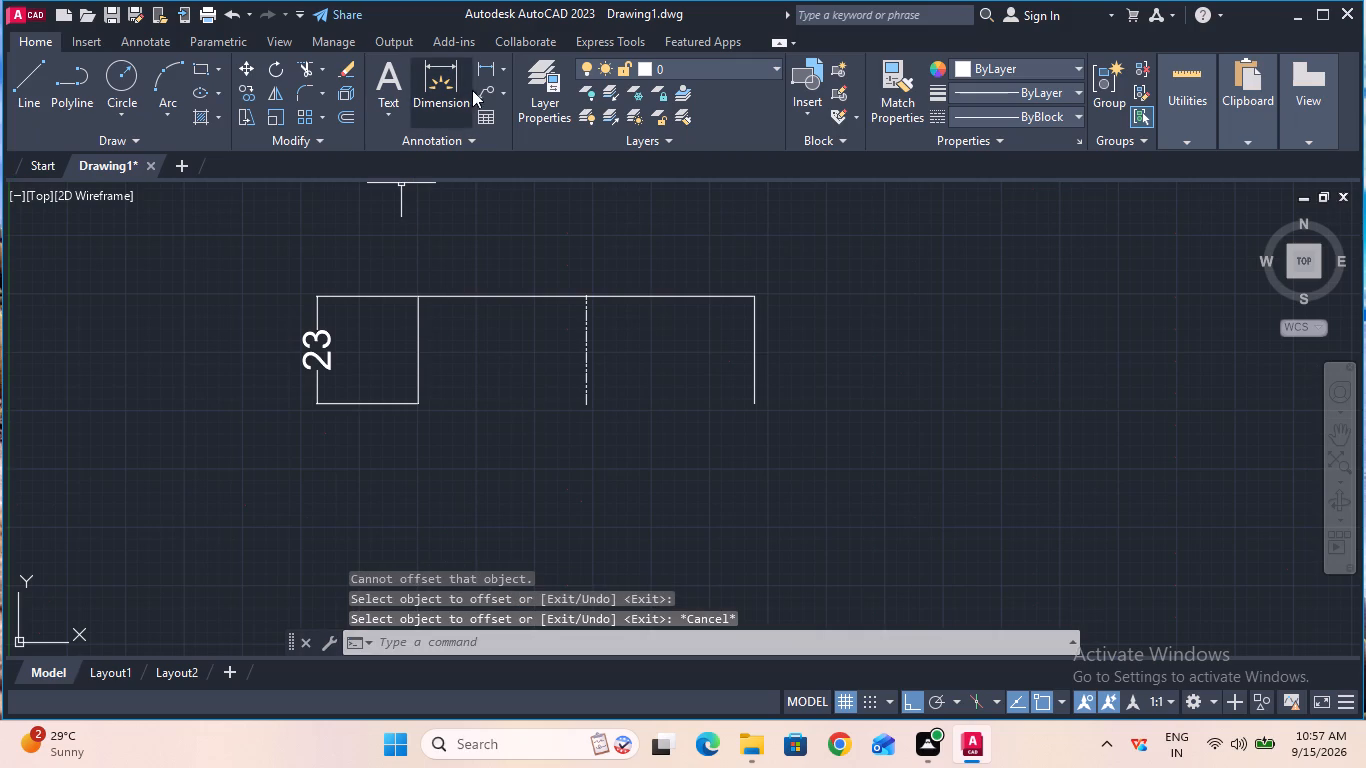
Check the top edge's length between its endpoints with a linear dimension, without placing it.
{"action": "left_click", "coordinate": [489, 71]}
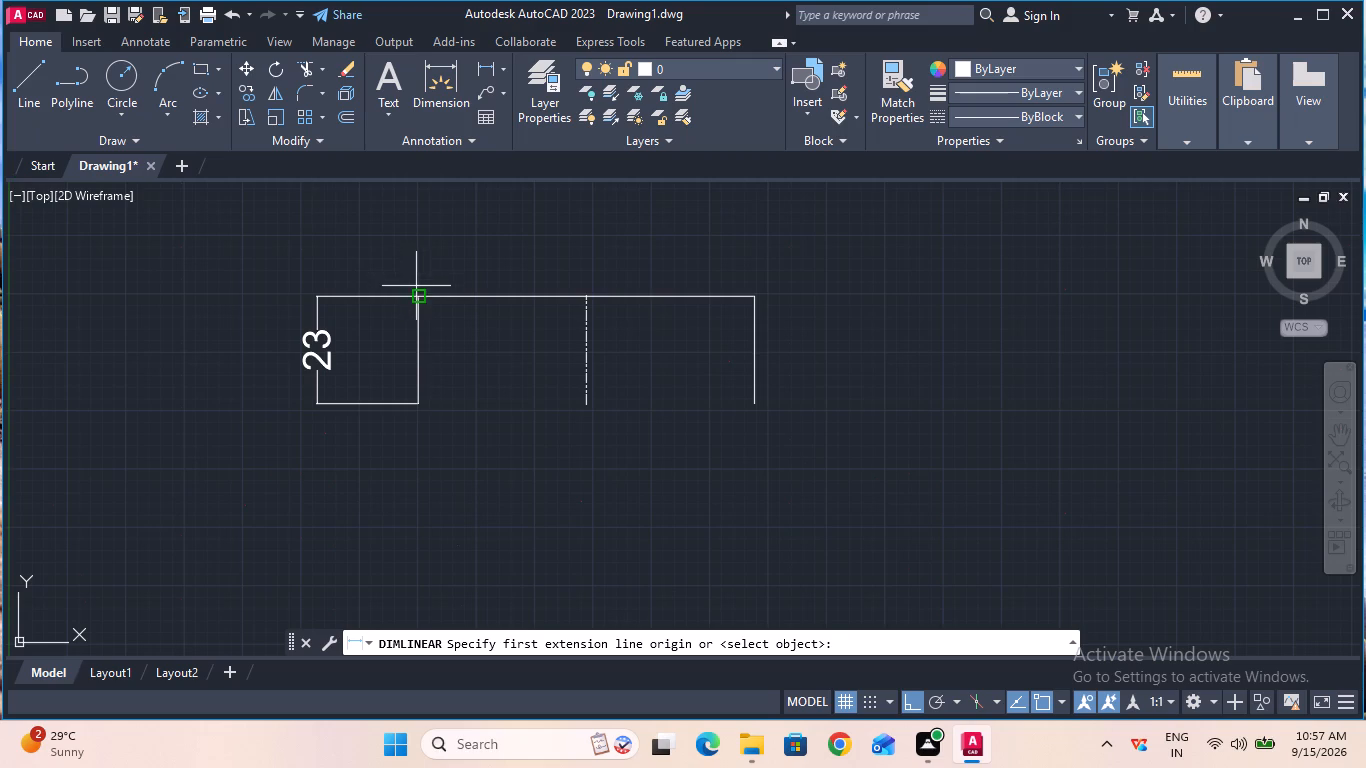
{"action": "left_click", "coordinate": [417, 293]}
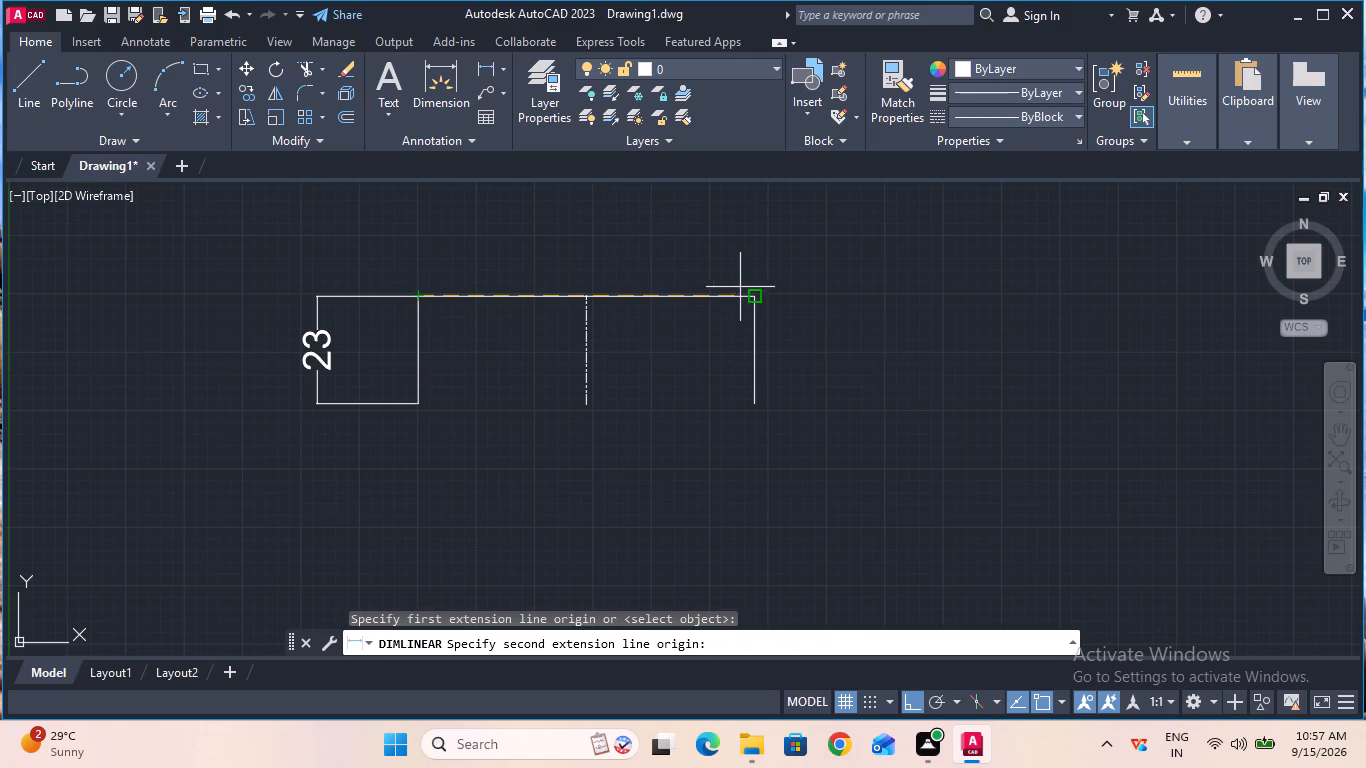
{"action": "left_click", "coordinate": [749, 295]}
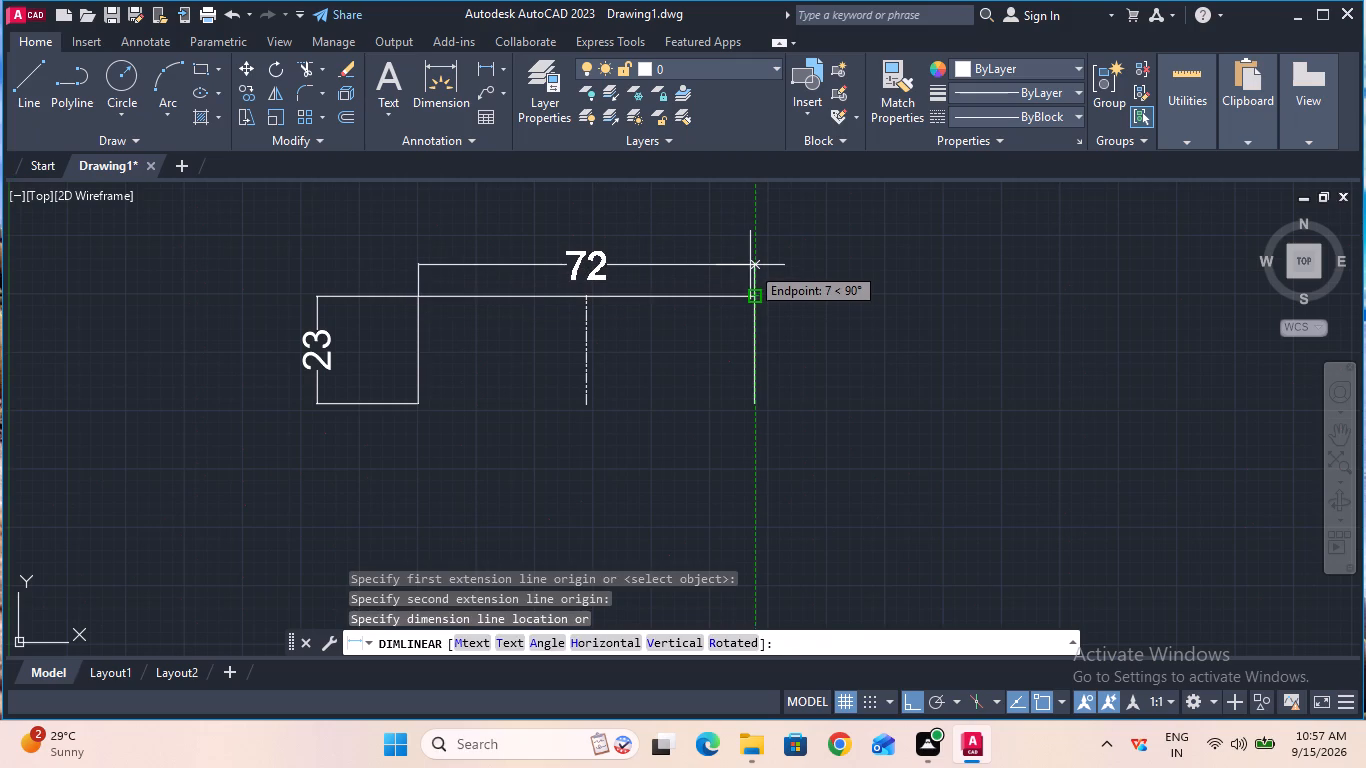
{"action": "key", "text": "Escape"}
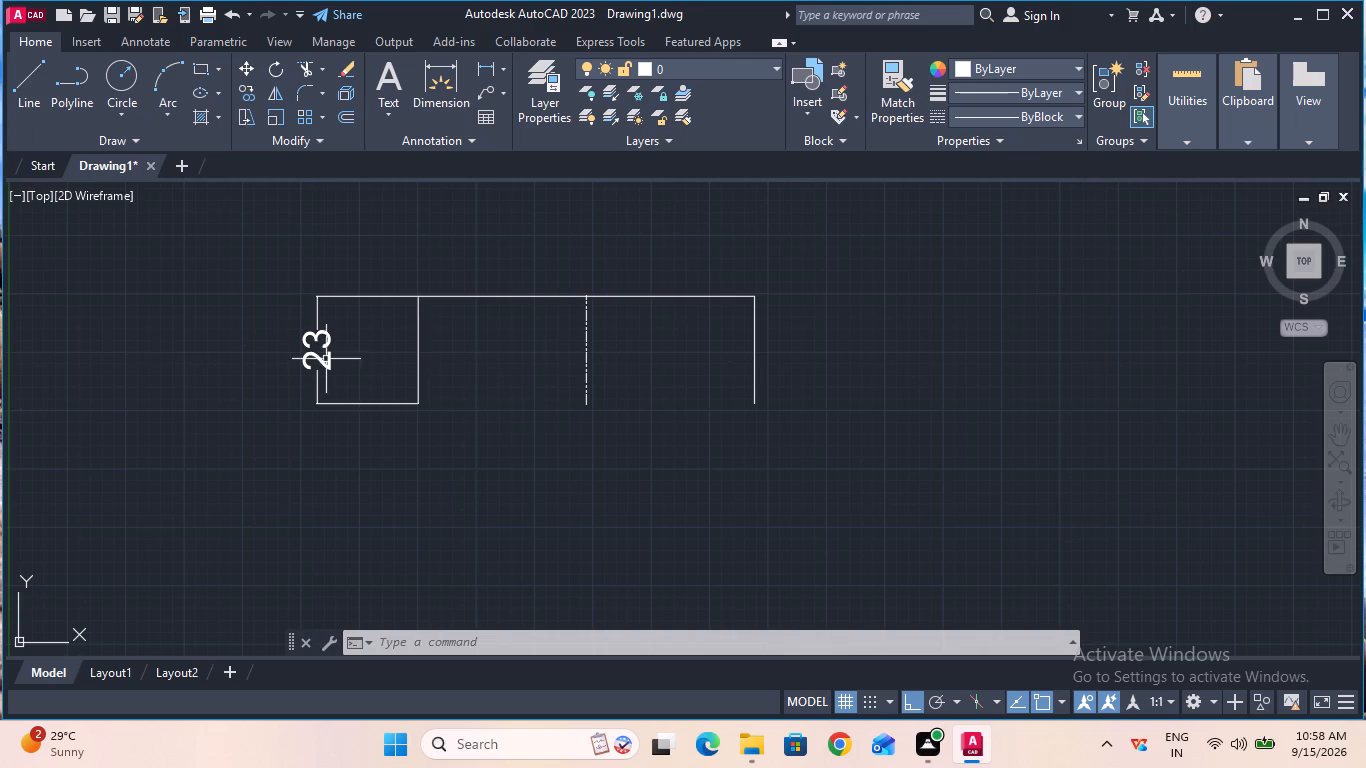
Draw connected lines from the left side's lower end: 12 mm down, 72 mm right and 12 mm up to the right side.
{"action": "left_click", "coordinate": [17, 99]}
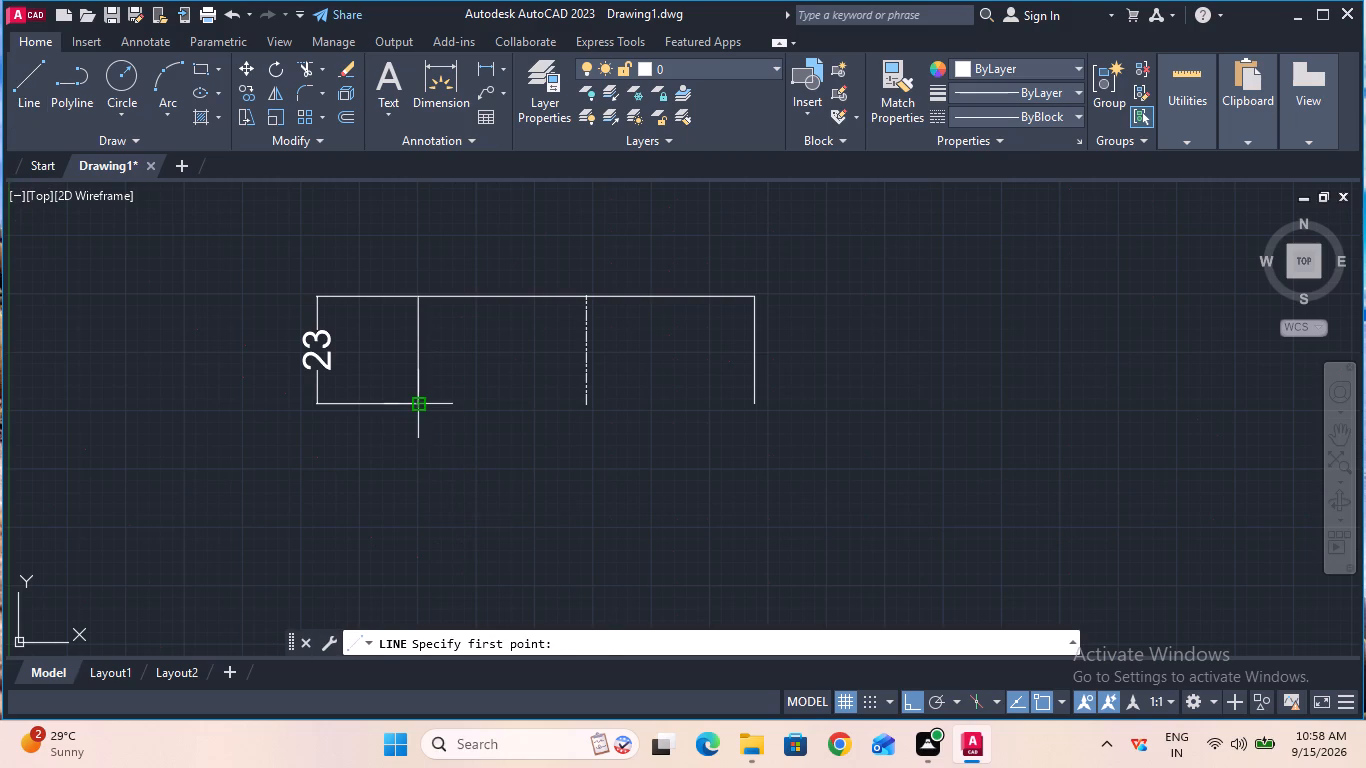
{"action": "left_click", "coordinate": [418, 407]}
{"action": "type", "text": "12"}
{"action": "key", "text": "Return"}
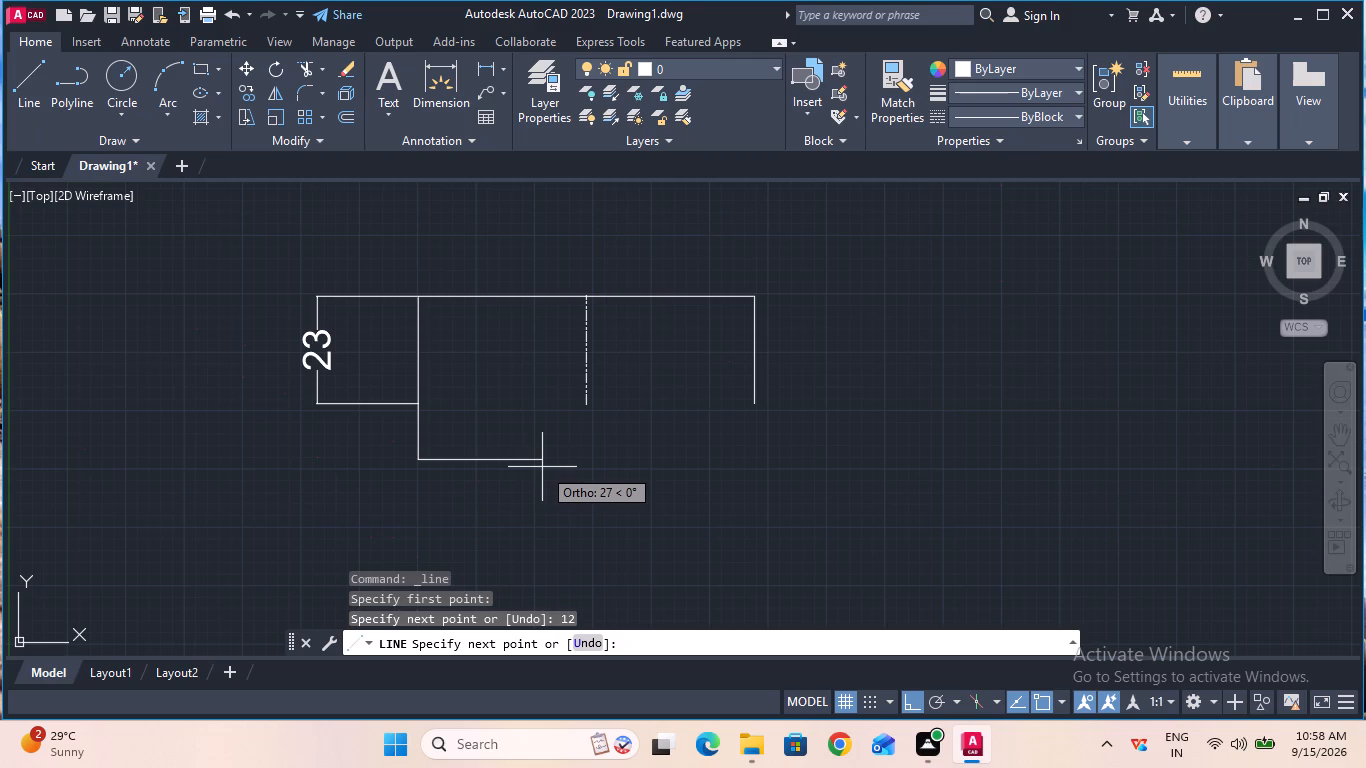
{"action": "type", "text": "72"}
{"action": "key", "text": "Return"}
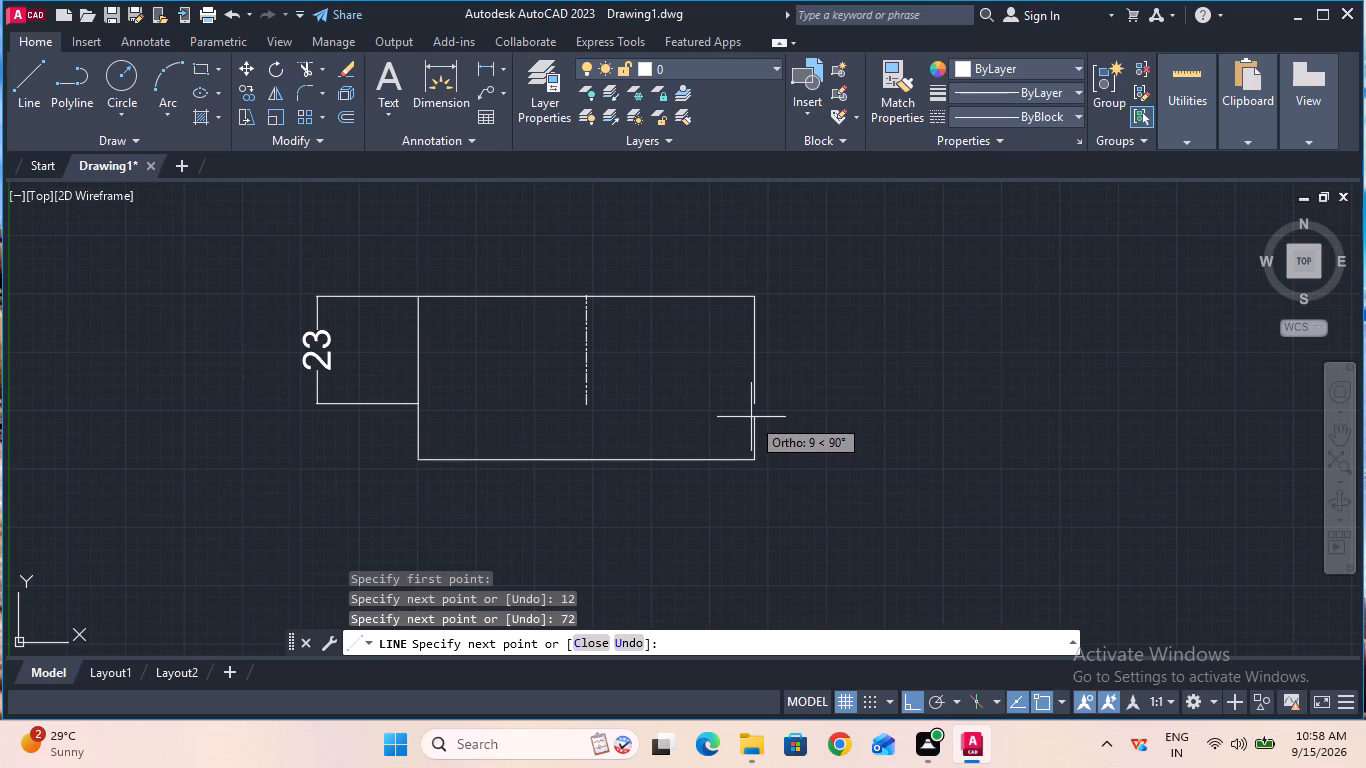
{"action": "type", "text": "12"}
{"action": "key", "text": "Return"}
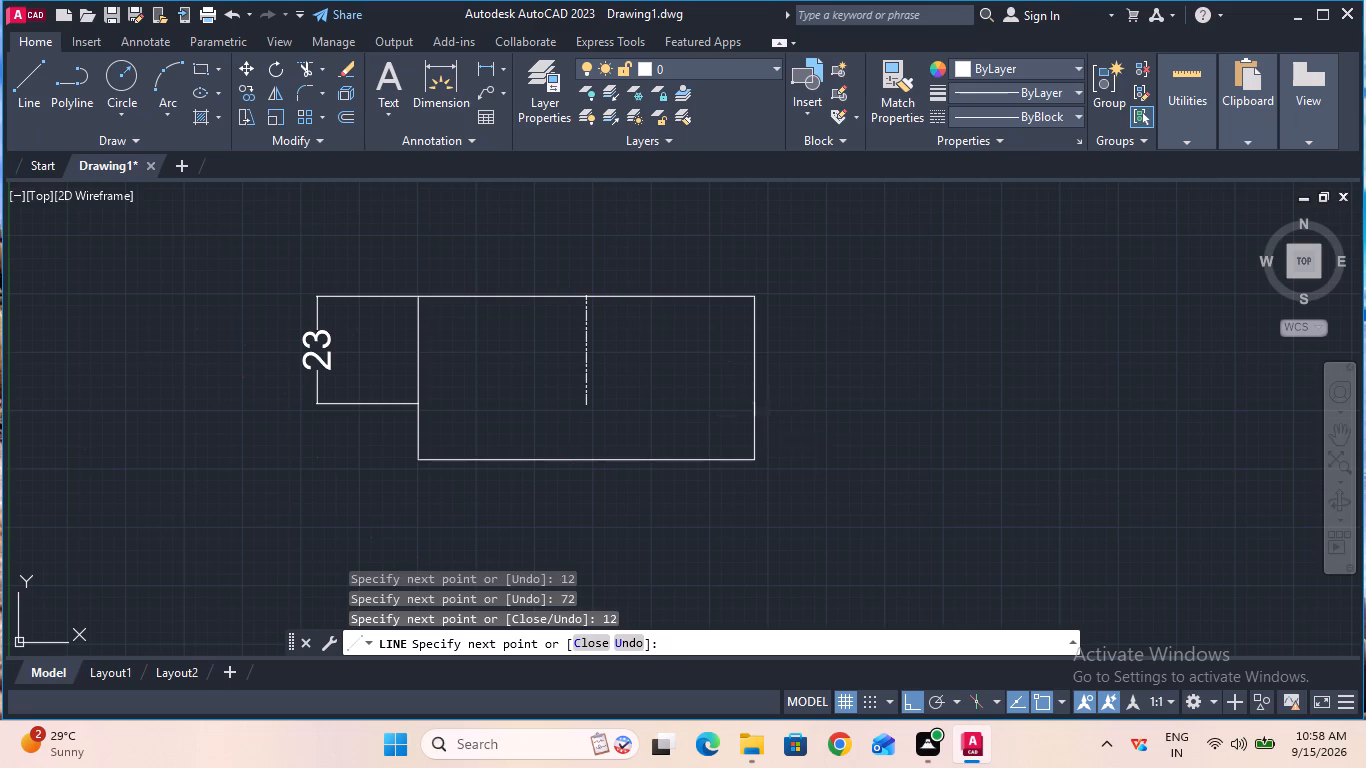
{"action": "key", "text": "Escape"}
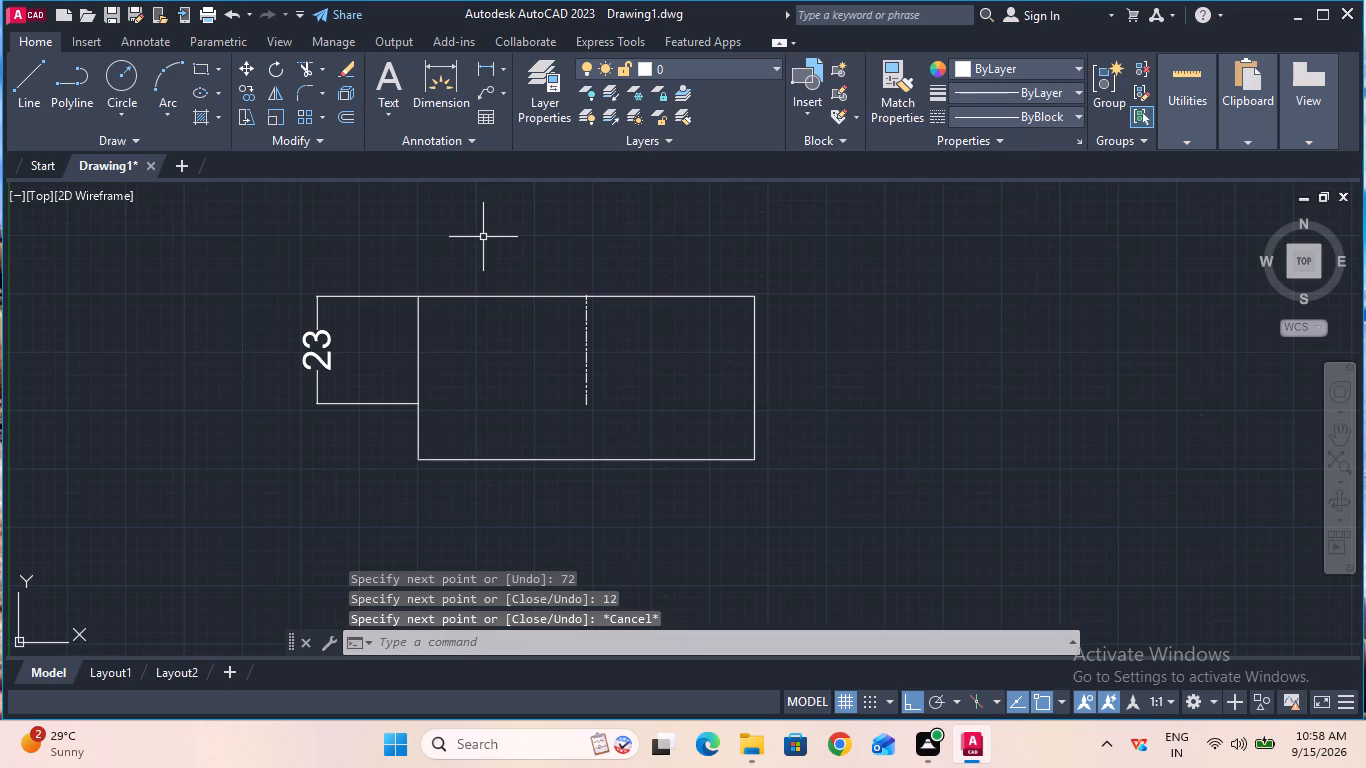
Delete the vertical centerline and the 23 mm dimension, leaving only the bracket outline.
{"action": "left_click", "coordinate": [588, 342]}
{"action": "key", "text": "Delete"}
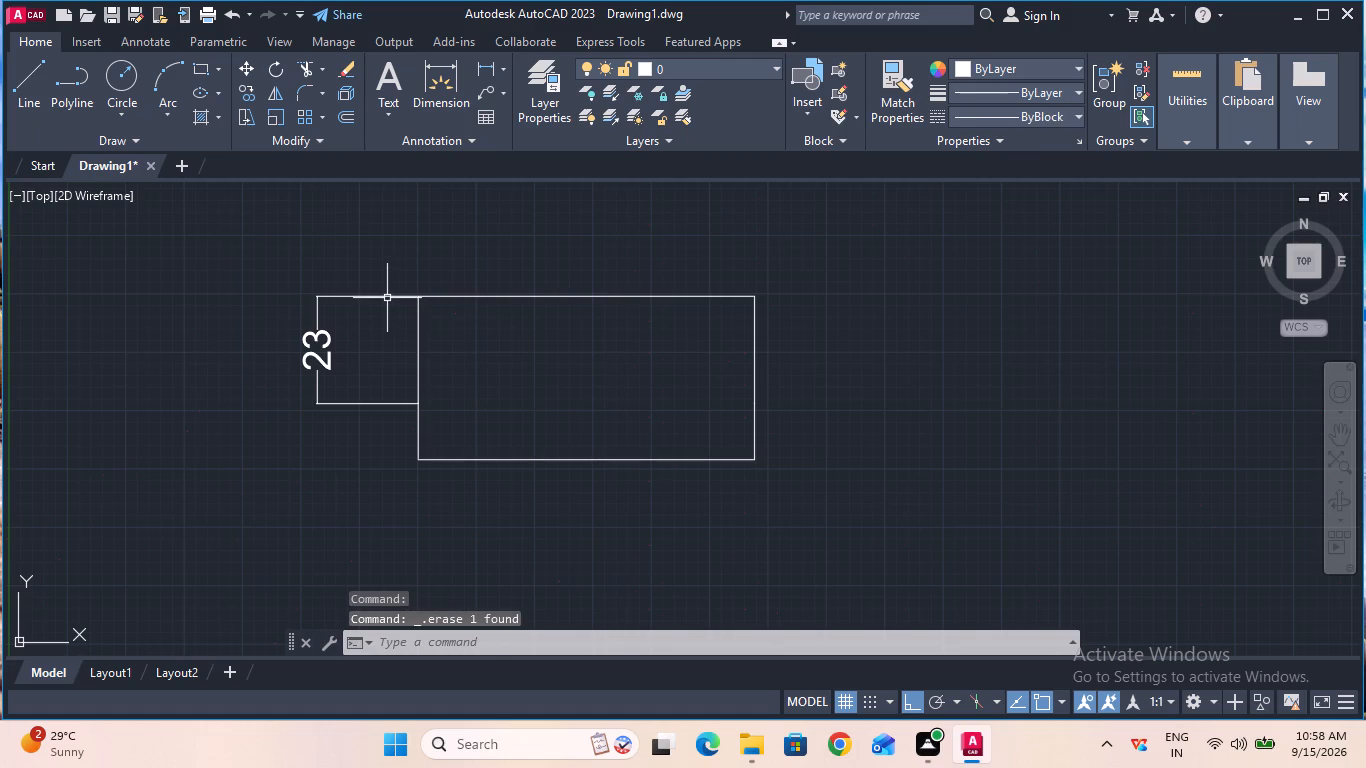
{"action": "left_click", "coordinate": [324, 344]}
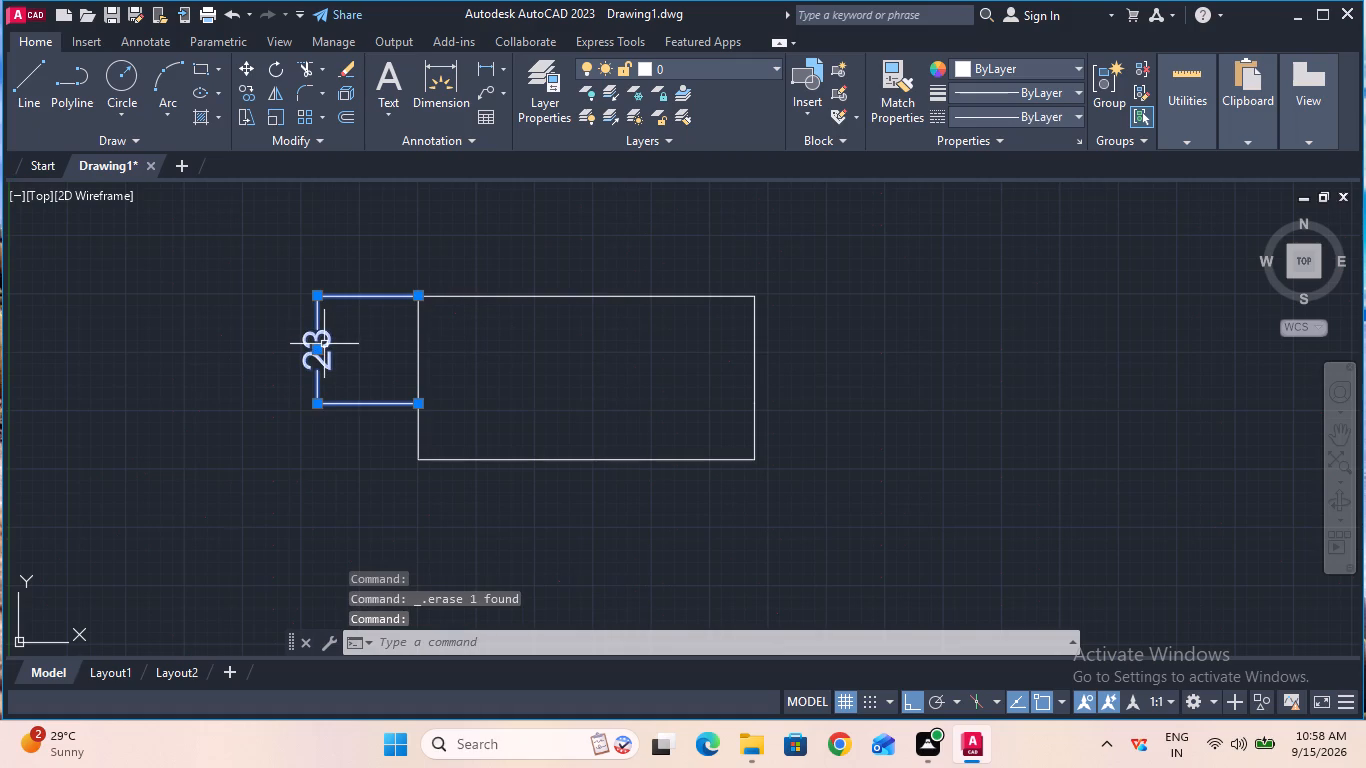
{"action": "key", "text": "Delete"}
Join all lines of the bracket outline into a single polyline.
{"action": "left_click", "coordinate": [305, 222]}
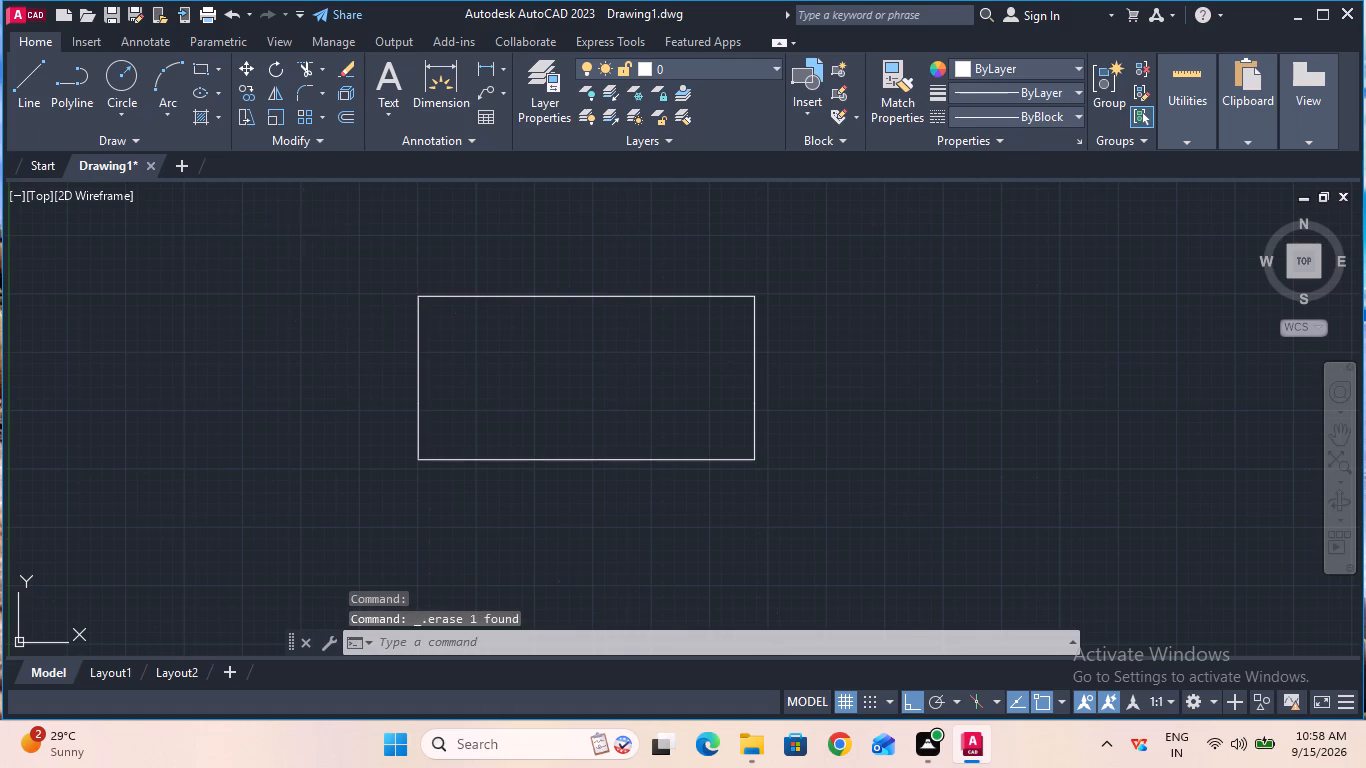
{"action": "left_click", "coordinate": [850, 508]}
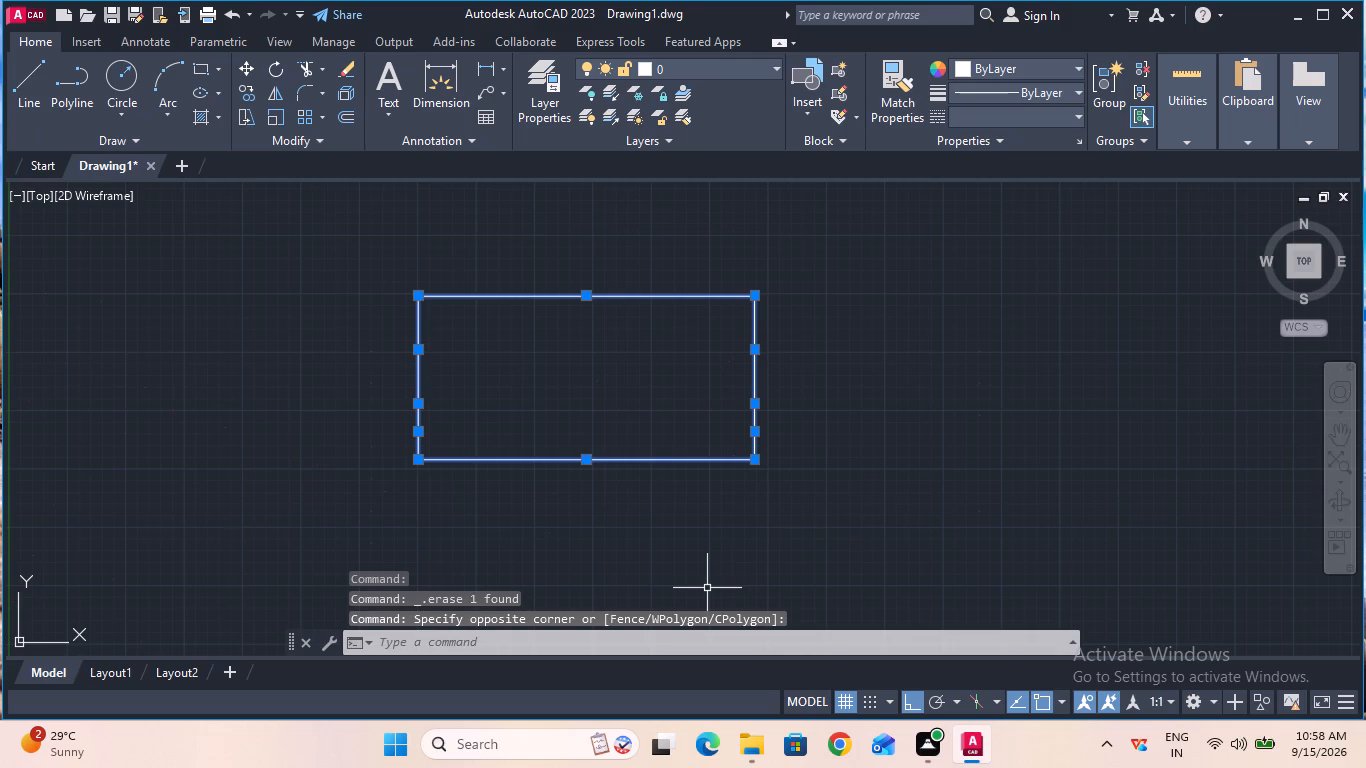
{"action": "type", "text": "joi"}
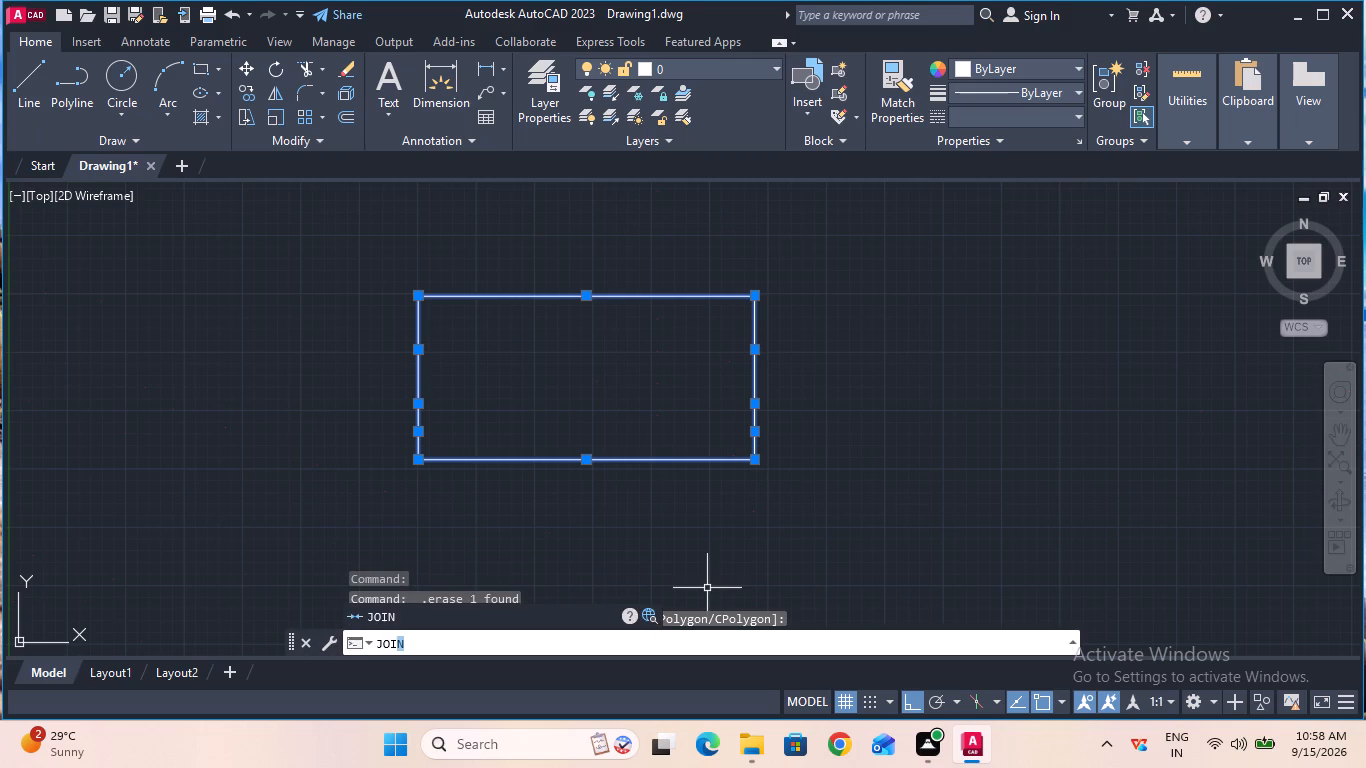
{"action": "left_click", "coordinate": [476, 625]}
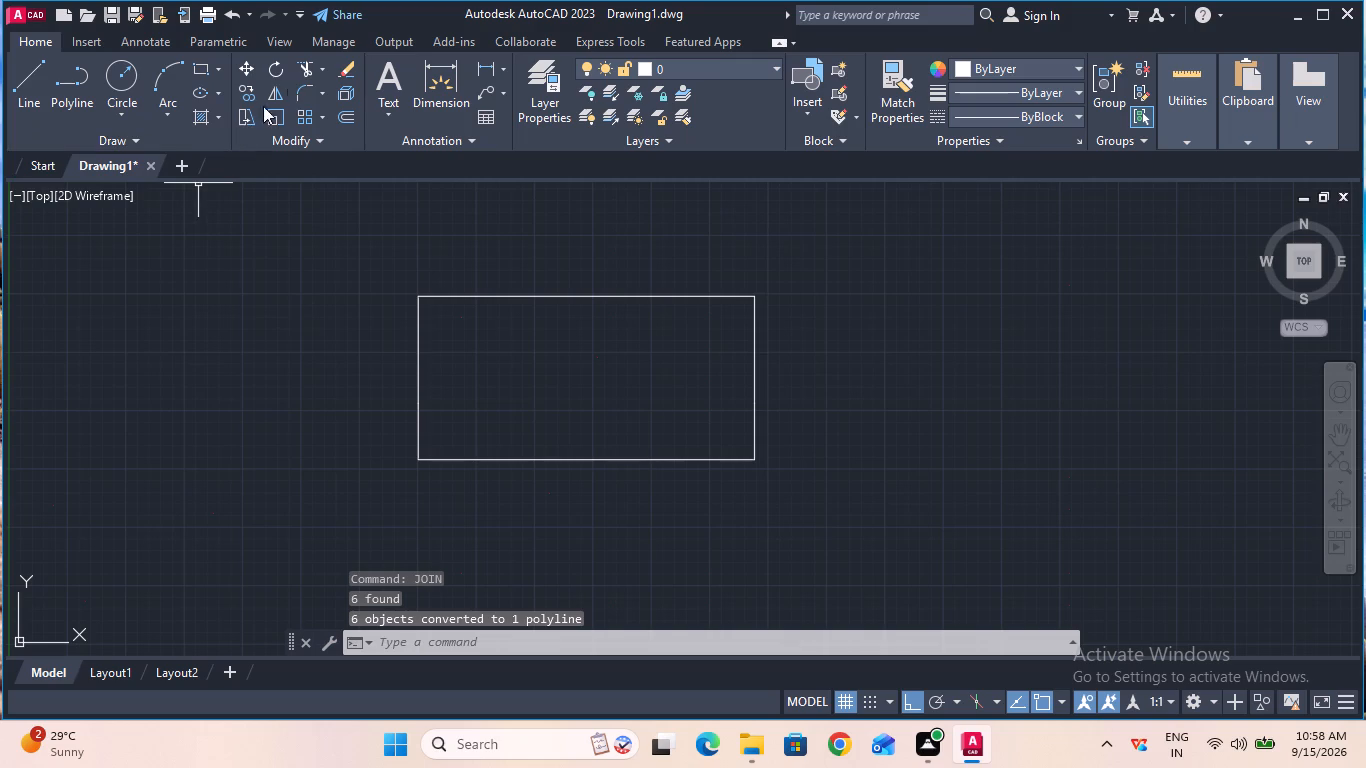
Fillet both lower corners of the bracket outline with a 12 mm radius.
{"action": "left_click", "coordinate": [304, 95]}
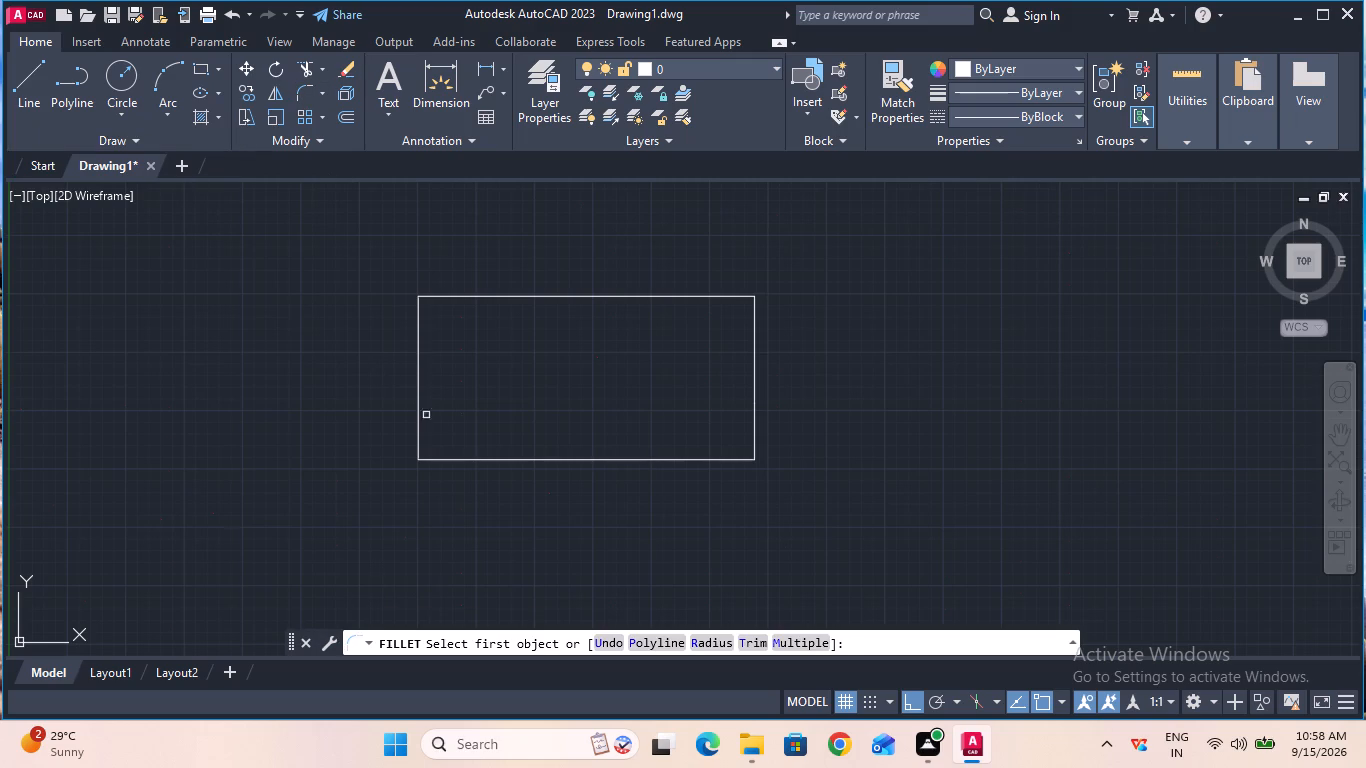
{"action": "left_click", "coordinate": [454, 461]}
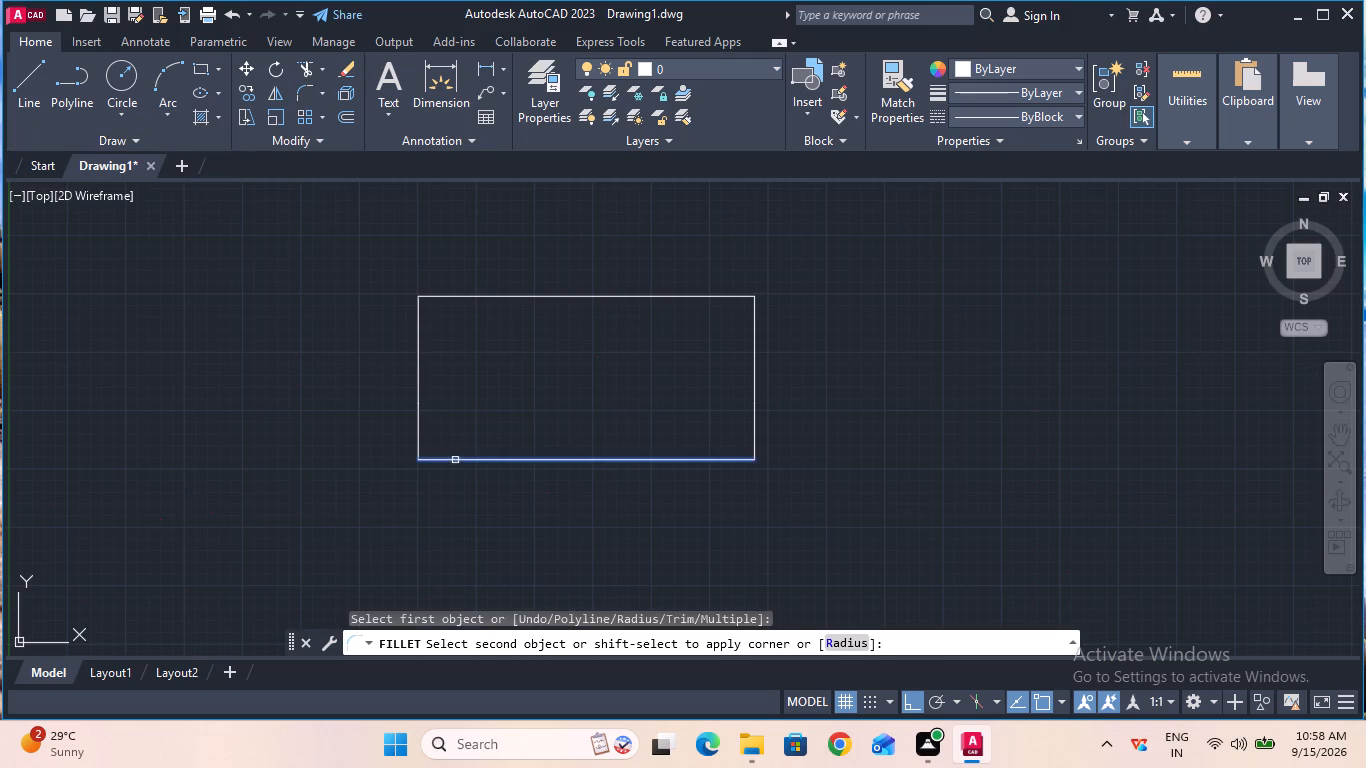
{"action": "left_click", "coordinate": [832, 638]}
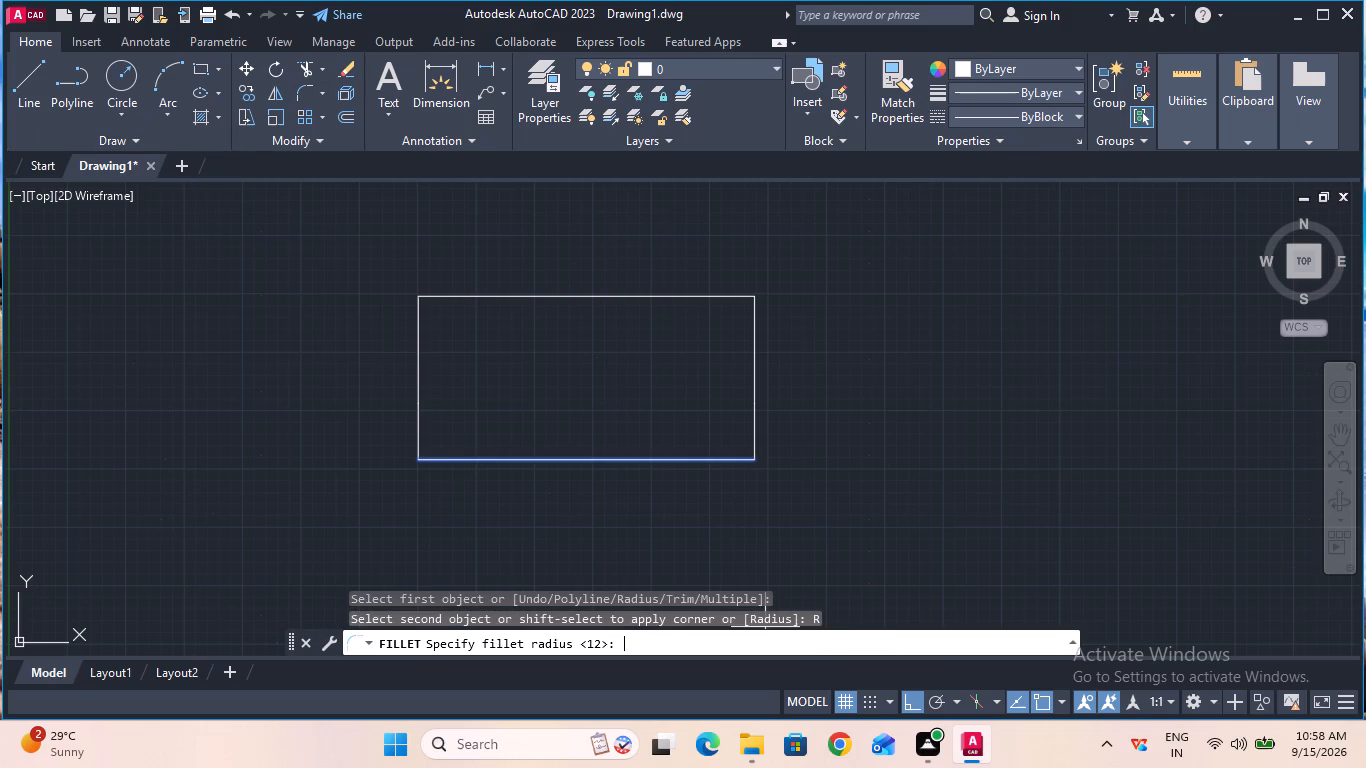
{"action": "left_click", "coordinate": [744, 645]}
{"action": "type", "text": "12"}
{"action": "key", "text": "Return"}
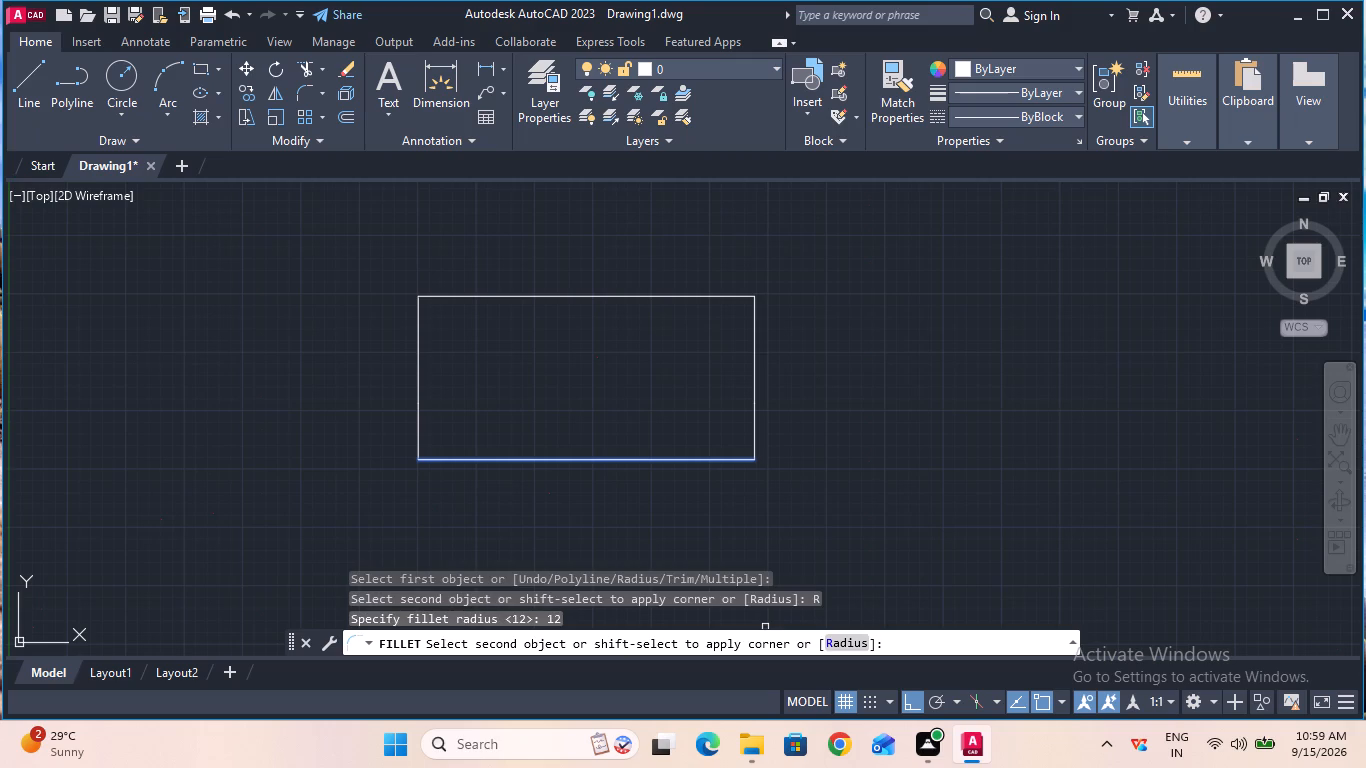
{"action": "left_click", "coordinate": [419, 401]}
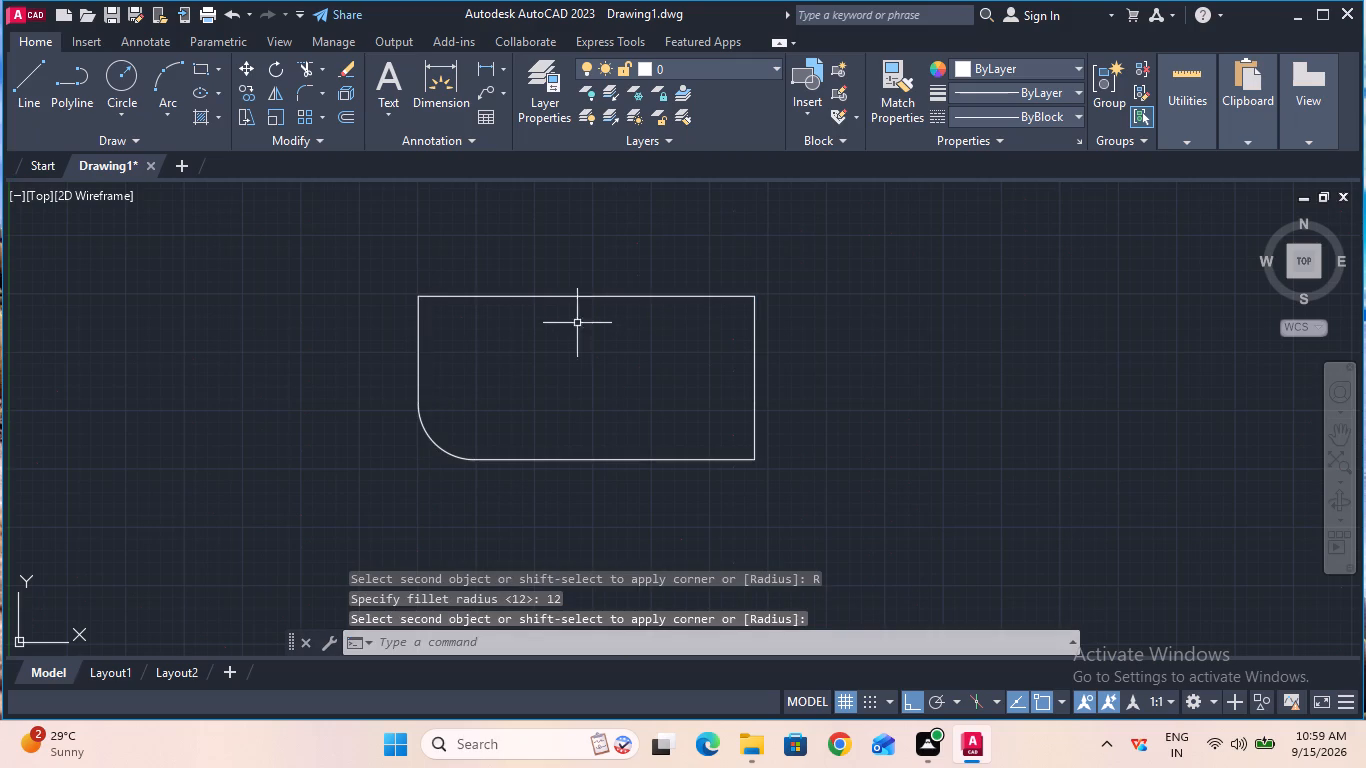
{"action": "left_click", "coordinate": [297, 94]}
{"action": "left_click", "coordinate": [754, 429]}
{"action": "left_click", "coordinate": [729, 462]}
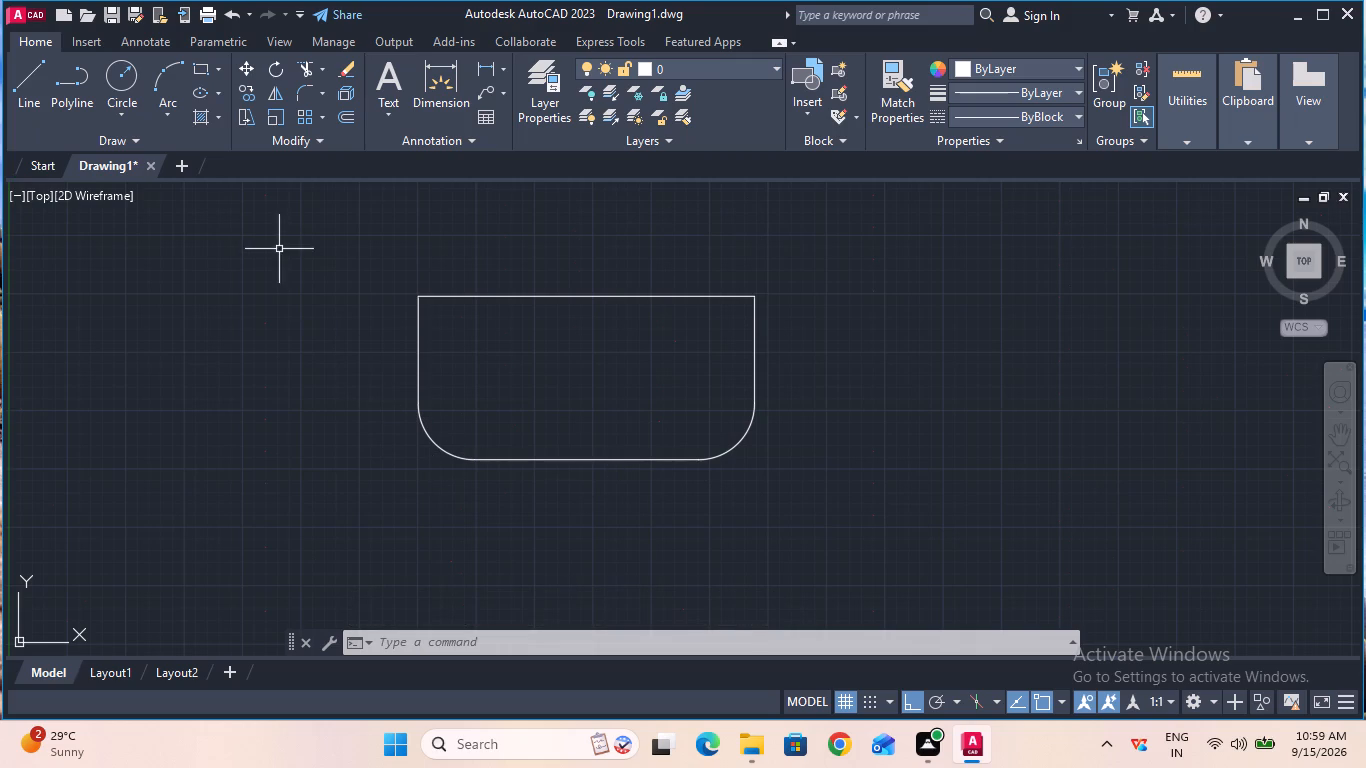
Draw a circle of 6 mm radius centered on the lower-left fillet's center.
{"action": "left_click", "coordinate": [115, 89]}
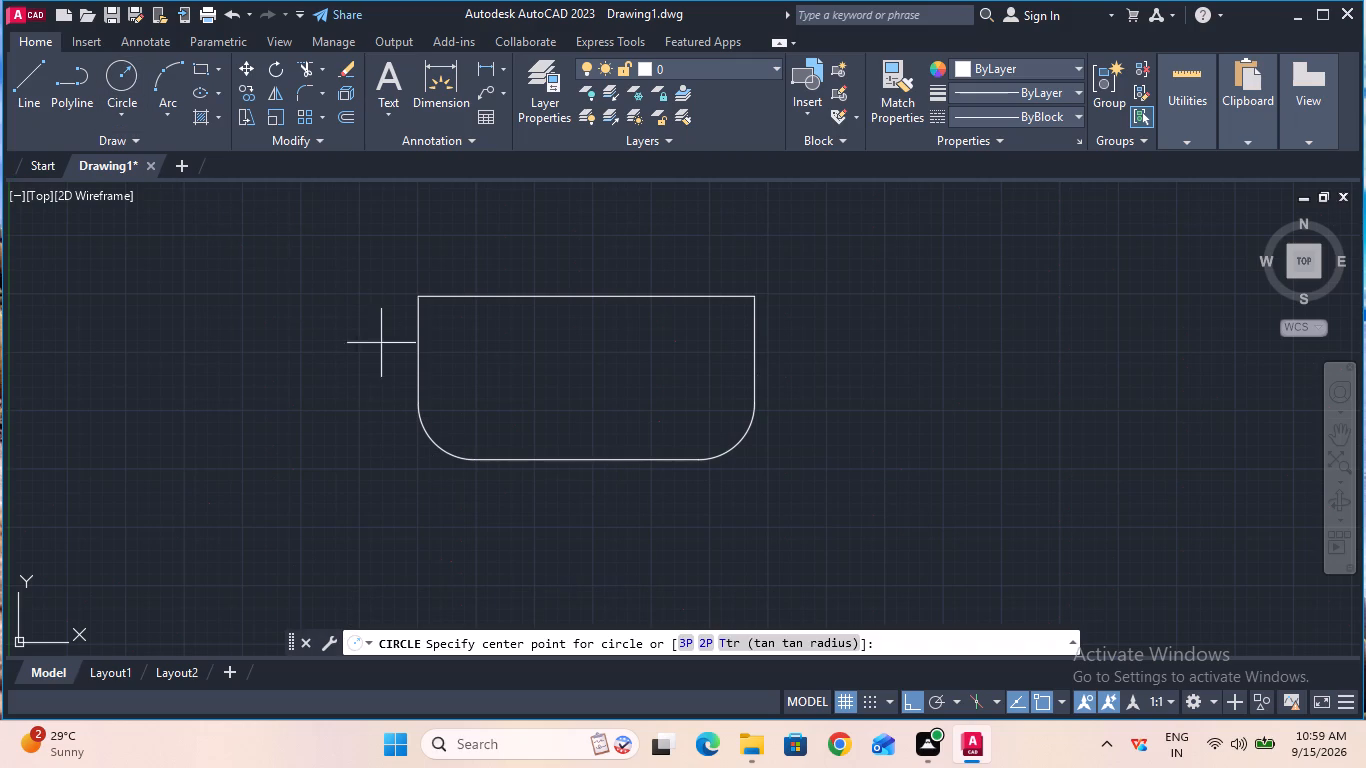
{"action": "left_click", "coordinate": [474, 400]}
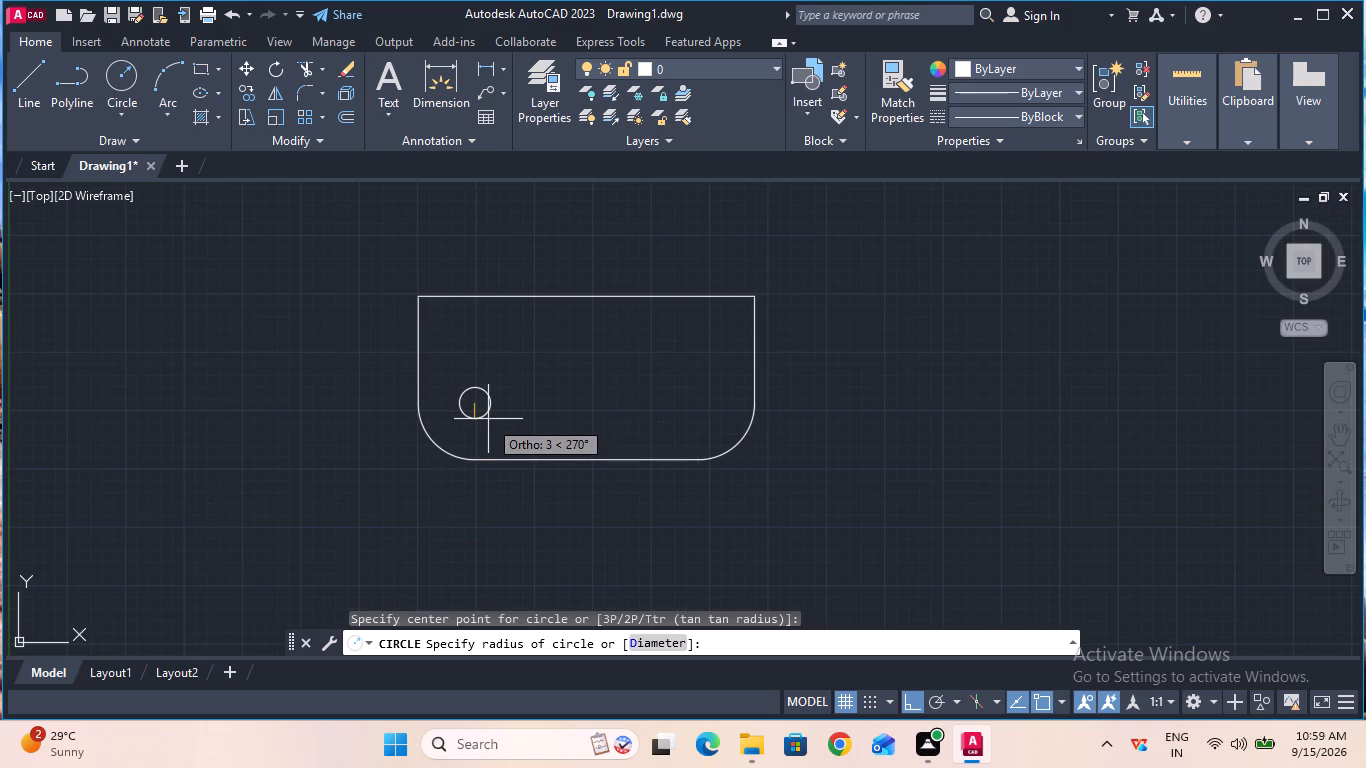
{"action": "key", "text": "6"}
{"action": "key", "text": "Return"}
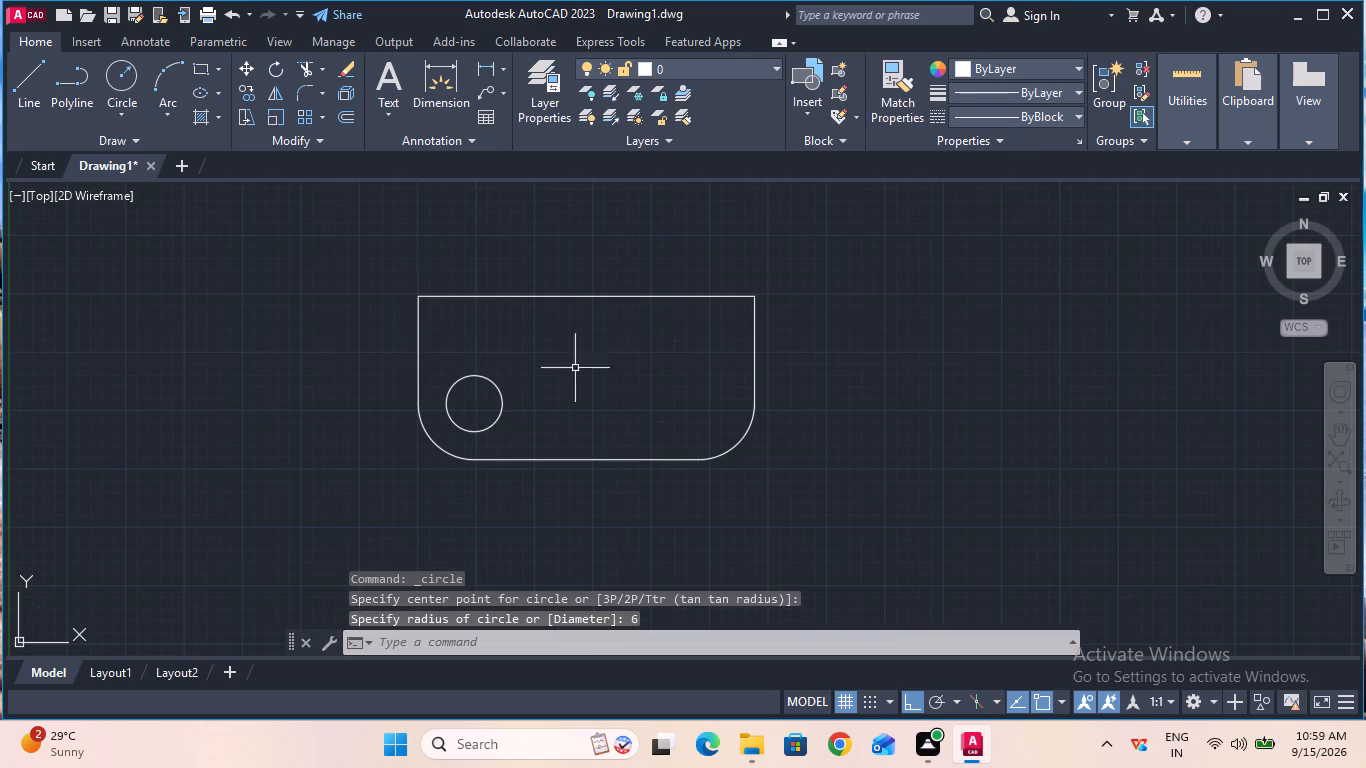
Copy the circle from its center 48 mm horizontally to the right for the second base hole.
{"action": "left_click", "coordinate": [245, 95]}
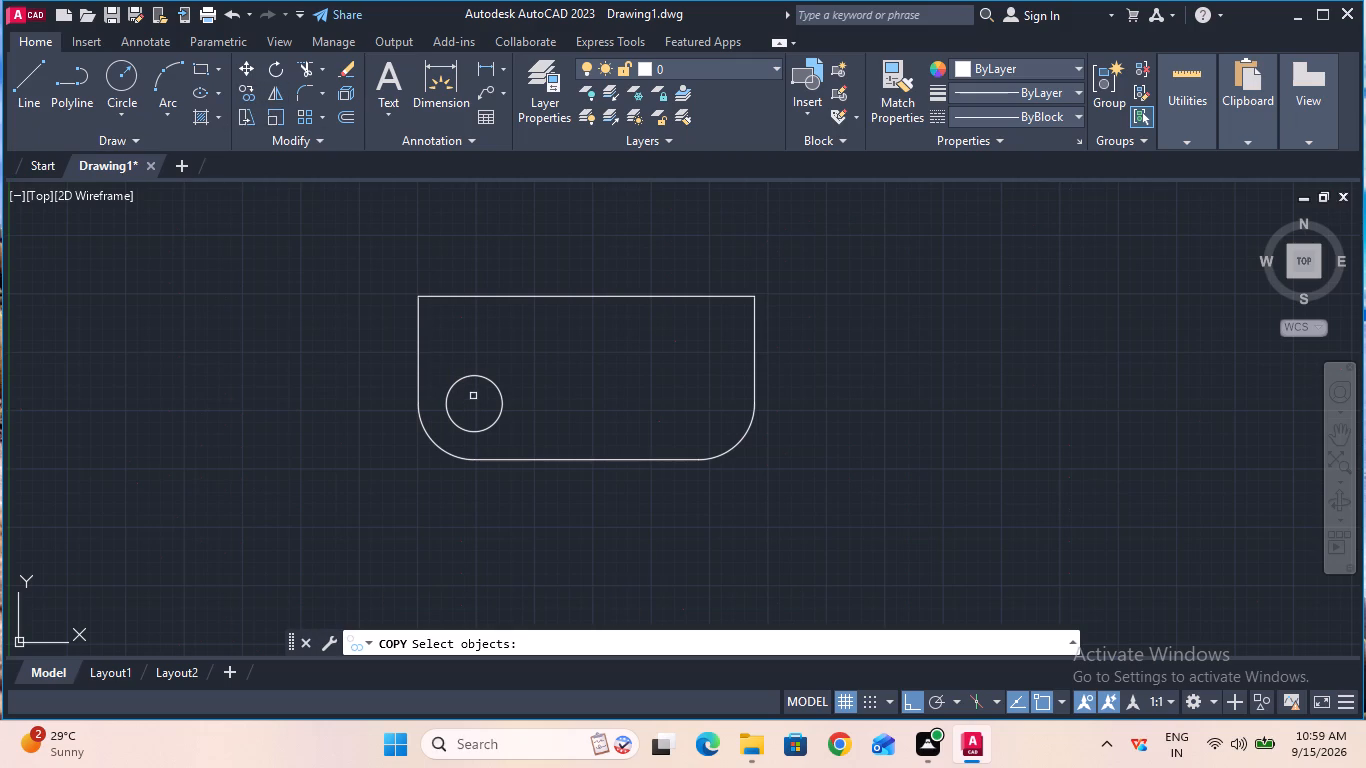
{"action": "left_click", "coordinate": [467, 377]}
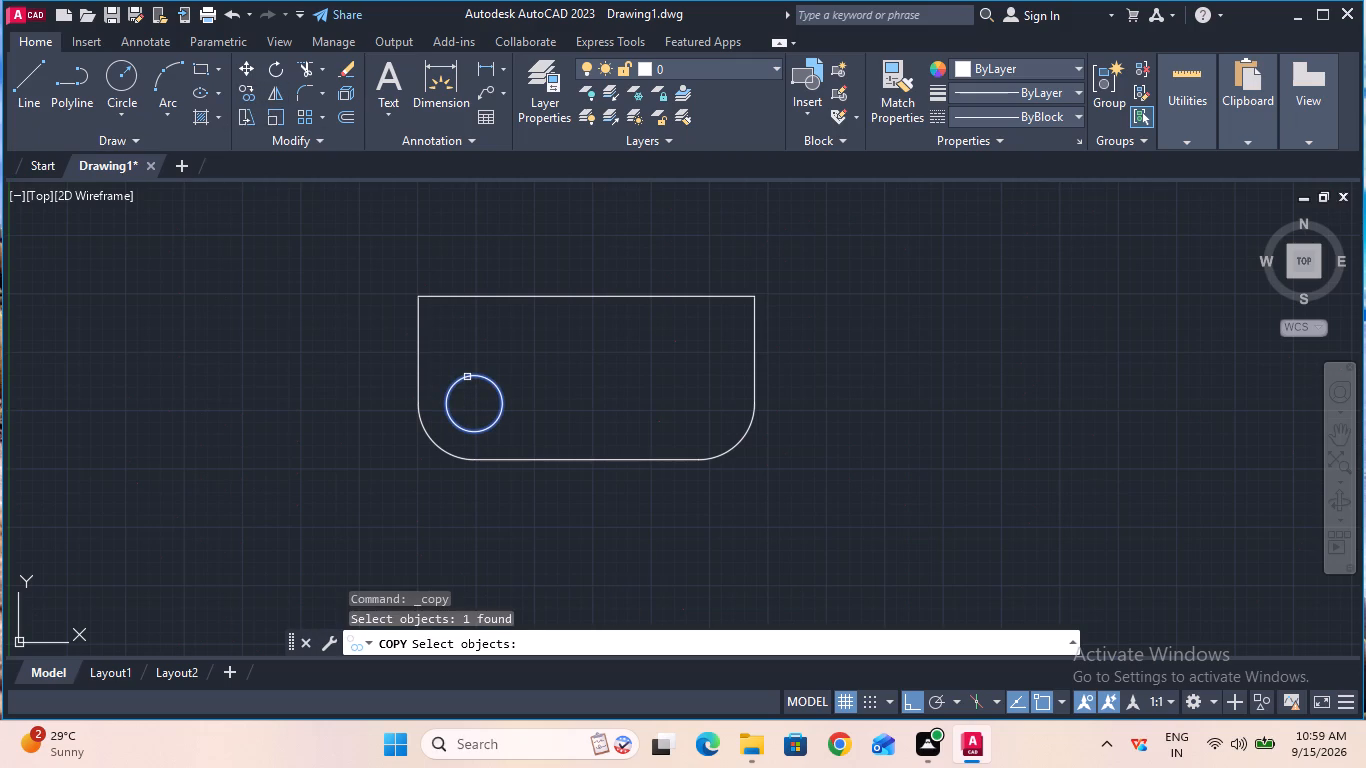
{"action": "key", "text": "Return"}
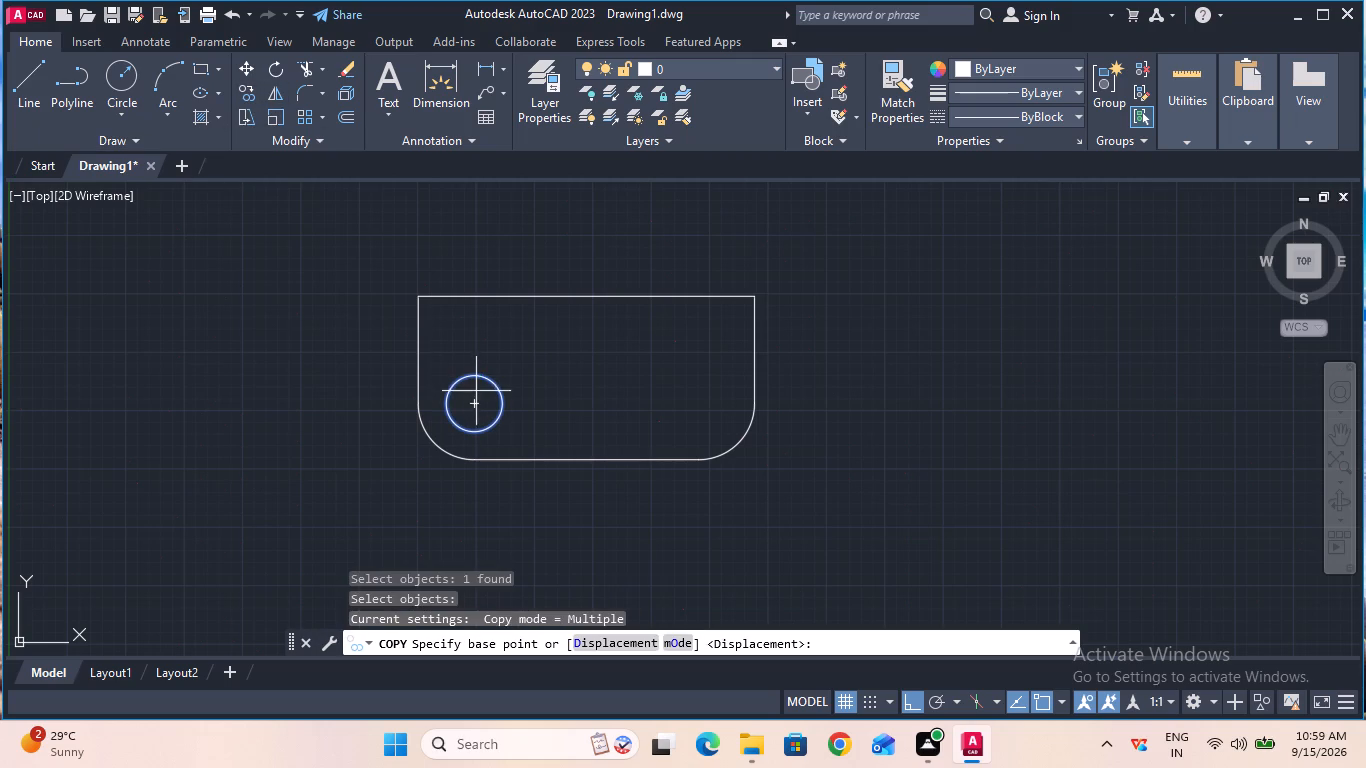
{"action": "left_click", "coordinate": [477, 398]}
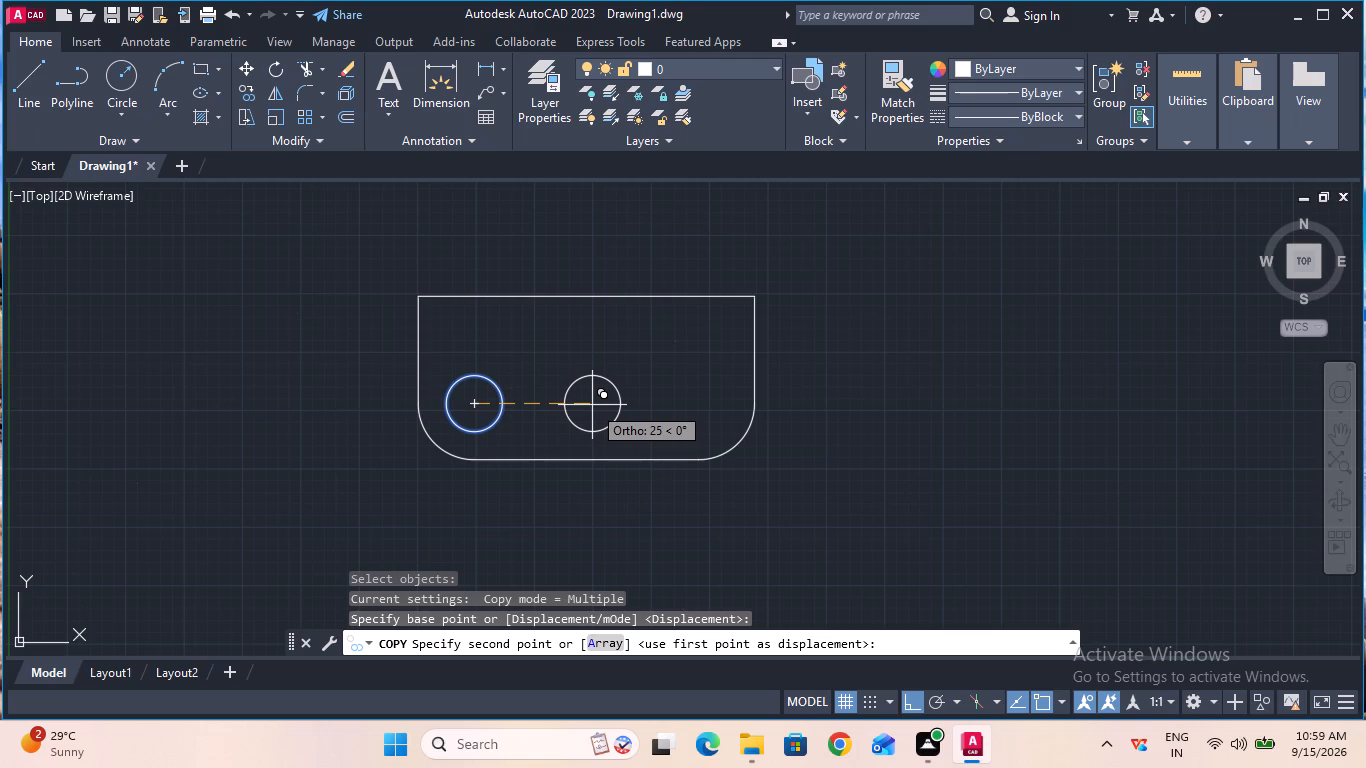
{"action": "type", "text": "48"}
{"action": "key", "text": "Return"}
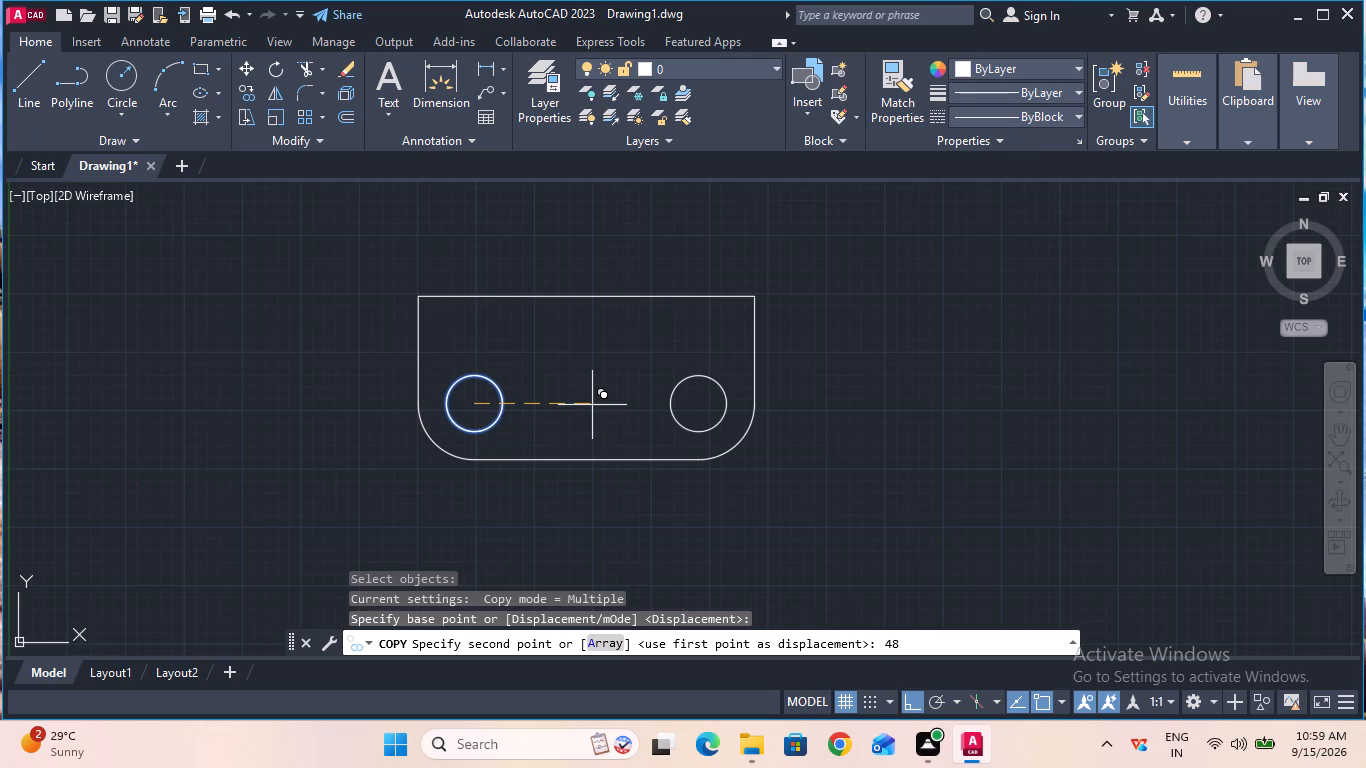
{"action": "key", "text": "Escape"}
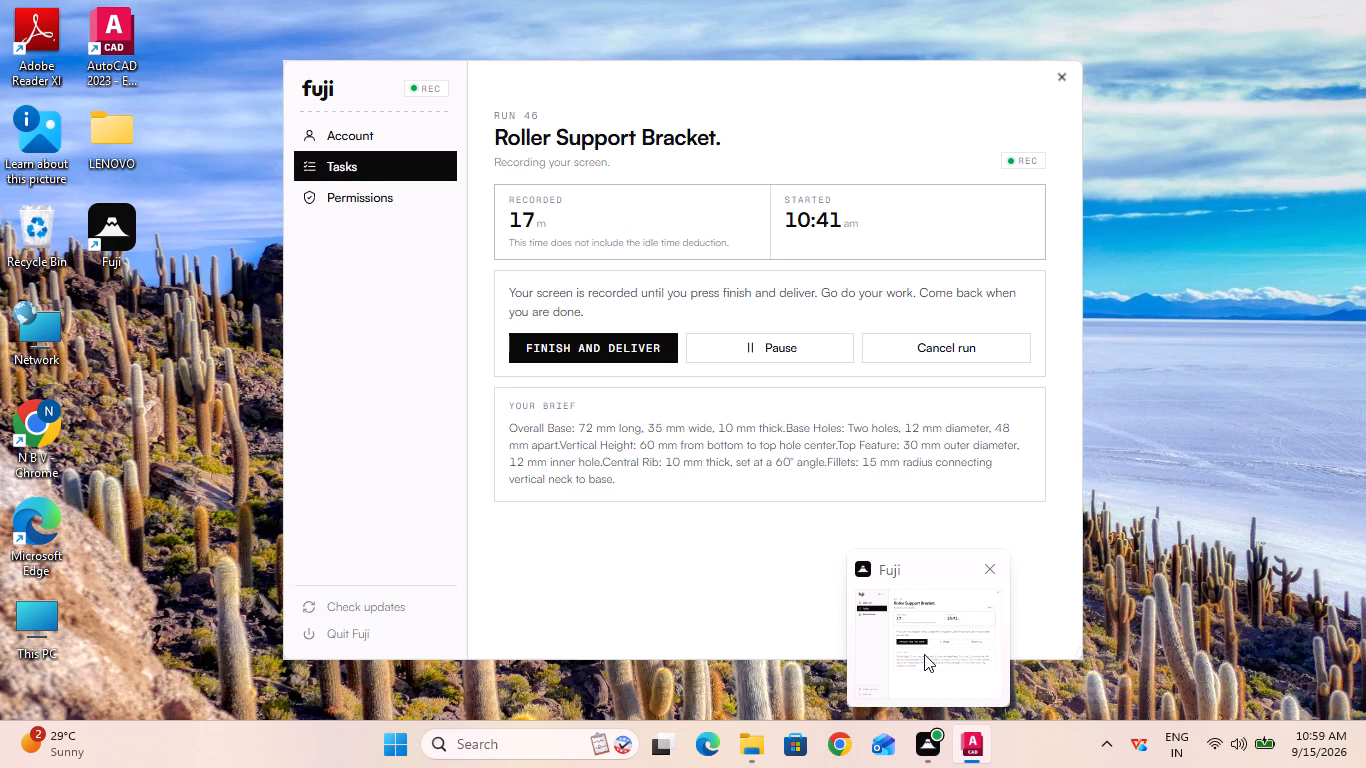
Add a vertical centerline between the left and right sides of the bracket outline.
{"action": "double_click", "coordinate": [1013, 767]}
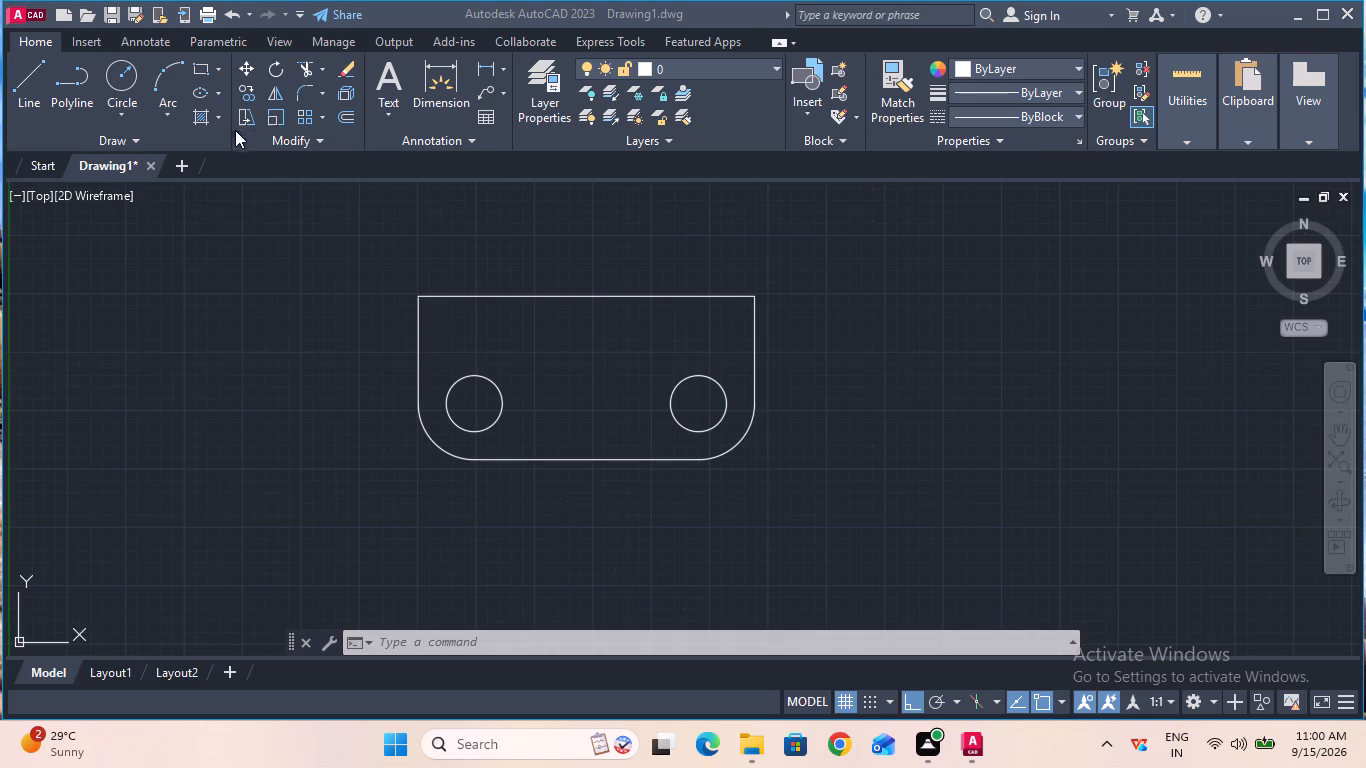
{"action": "type", "text": "cl"}
{"action": "left_click", "coordinate": [799, 397]}
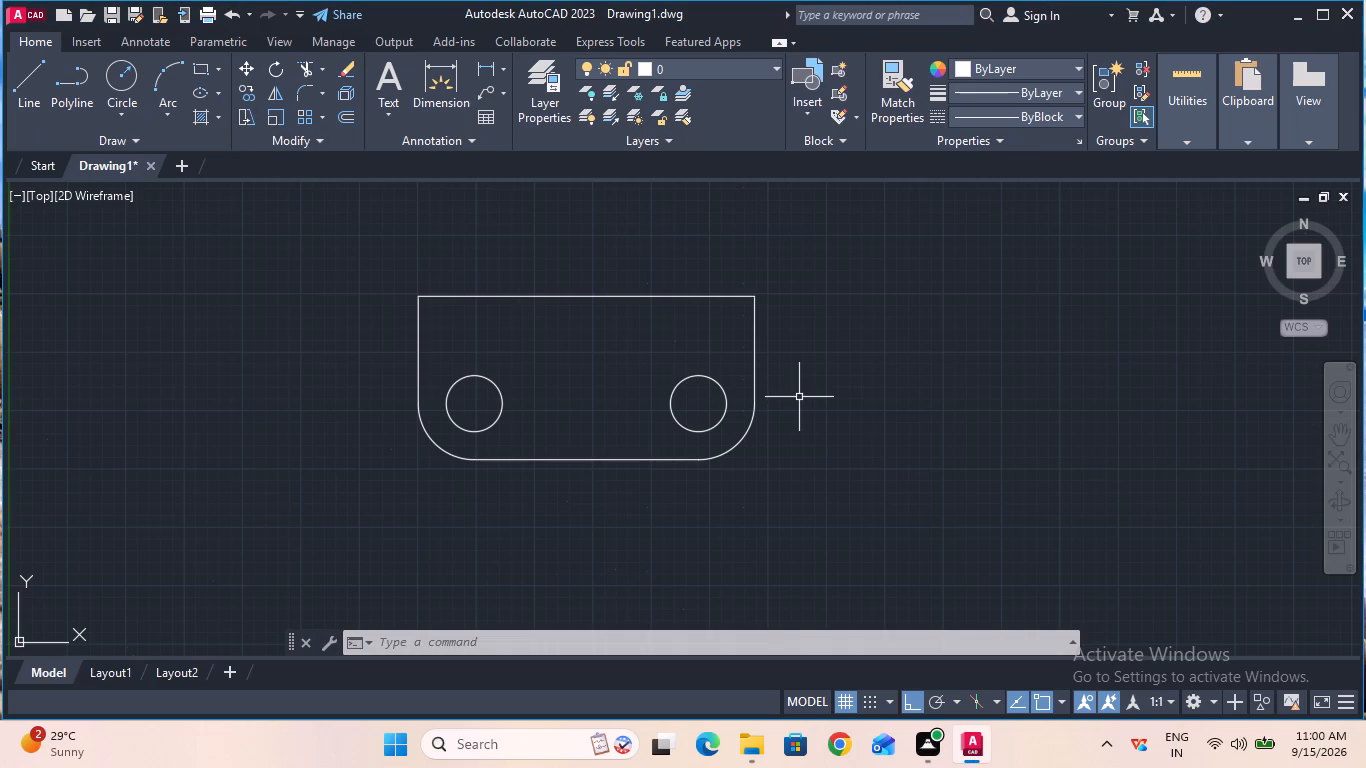
{"action": "type", "text": "cl"}
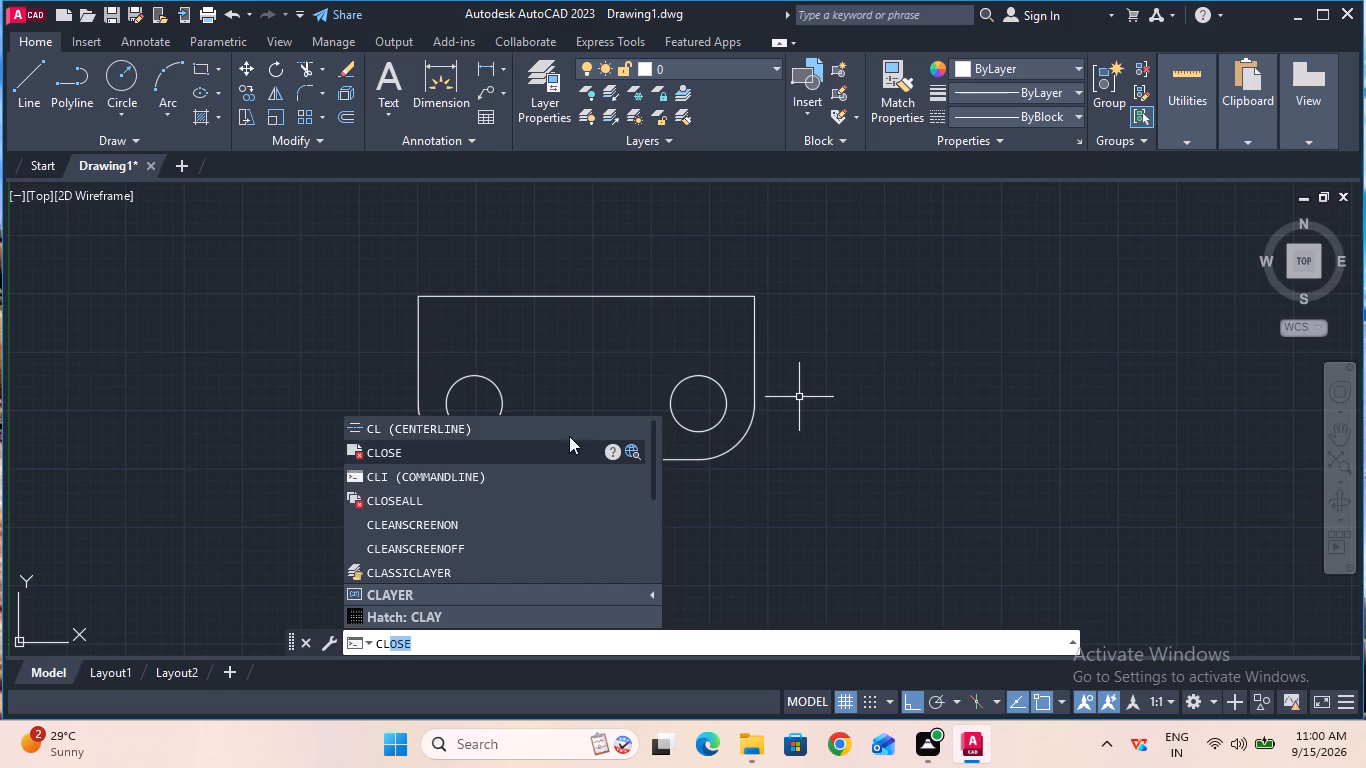
{"action": "left_click", "coordinate": [548, 426]}
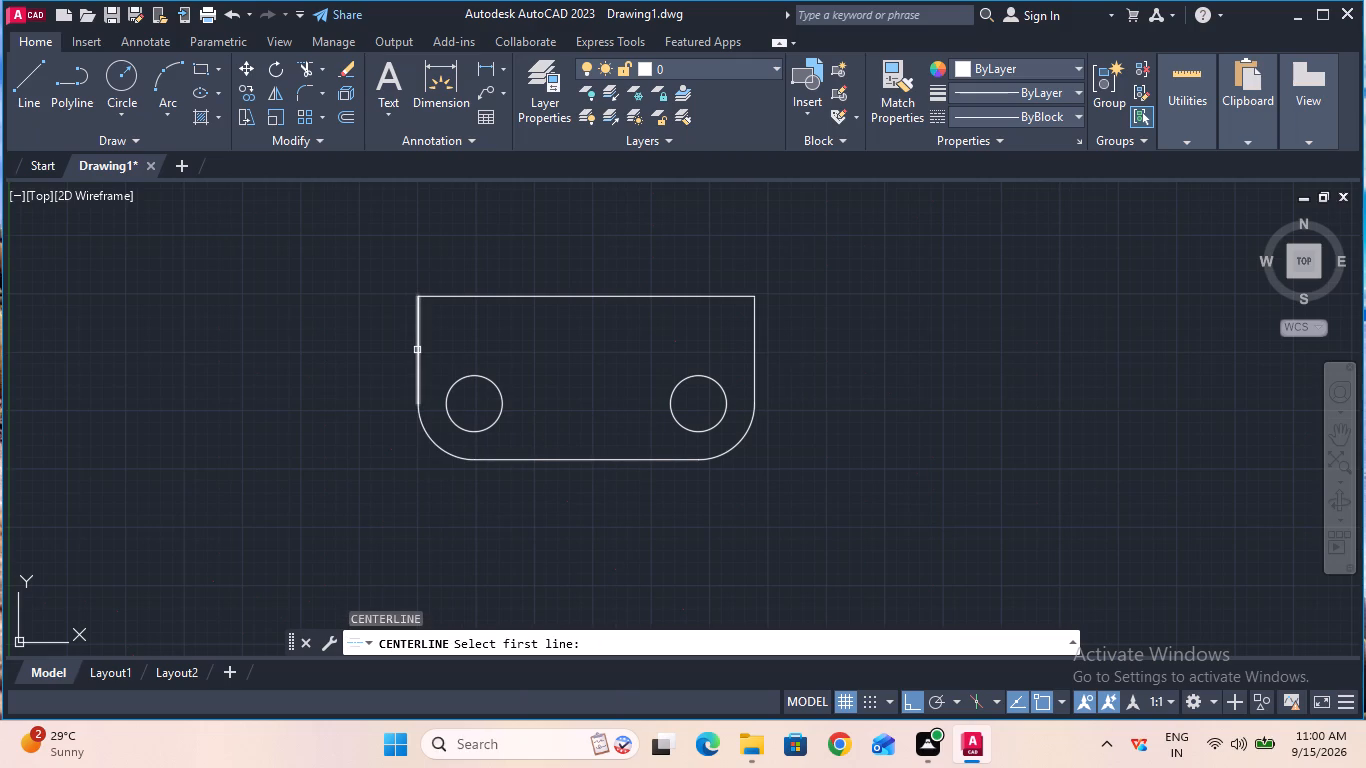
{"action": "left_click", "coordinate": [417, 350]}
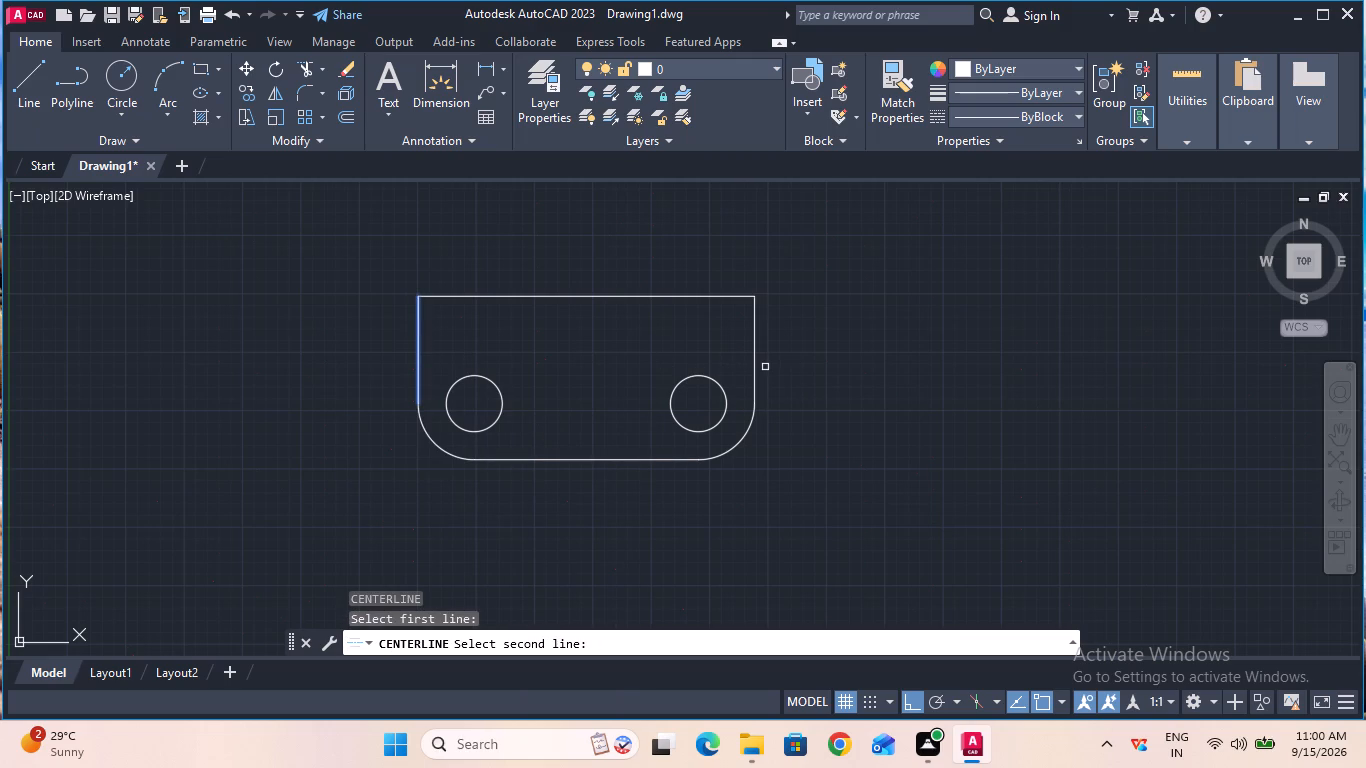
{"action": "left_click", "coordinate": [750, 367]}
{"action": "left_click", "coordinate": [755, 366]}
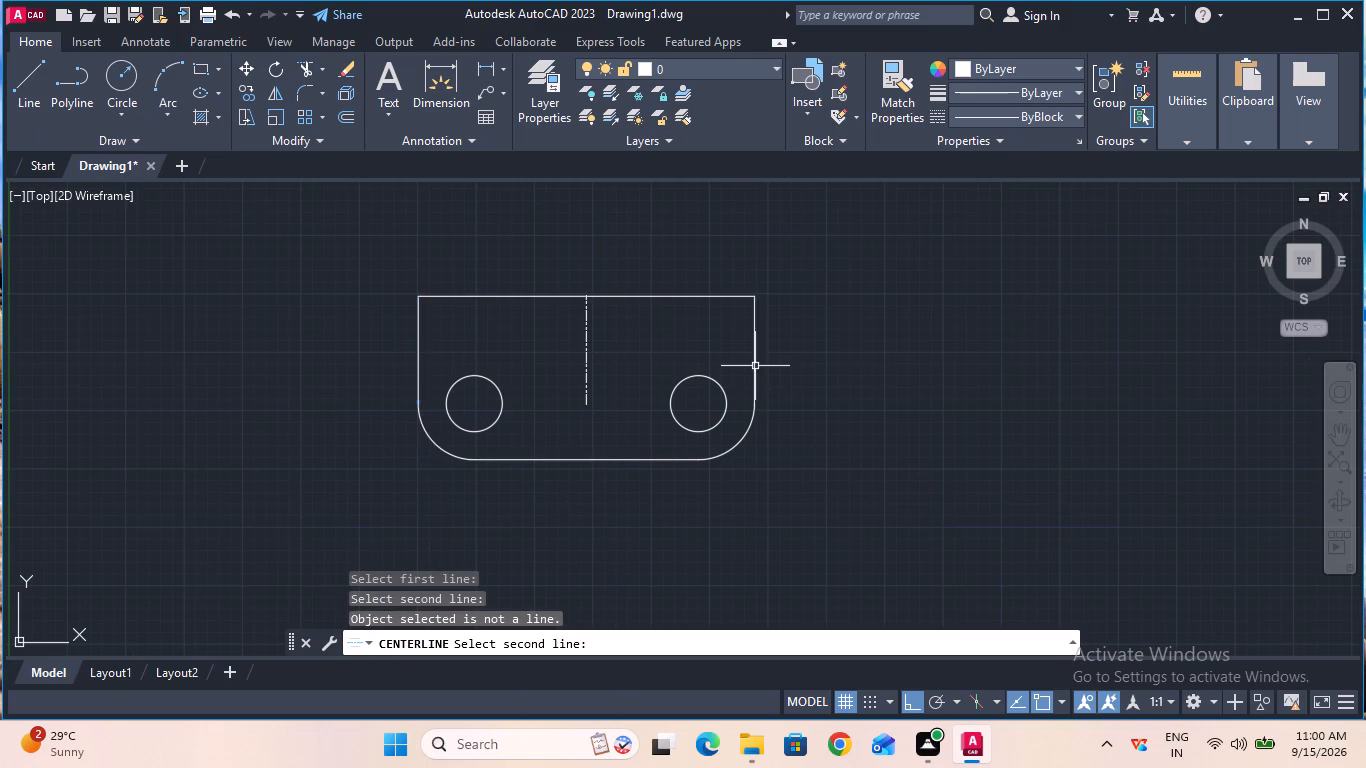
{"action": "key", "text": "Escape"}
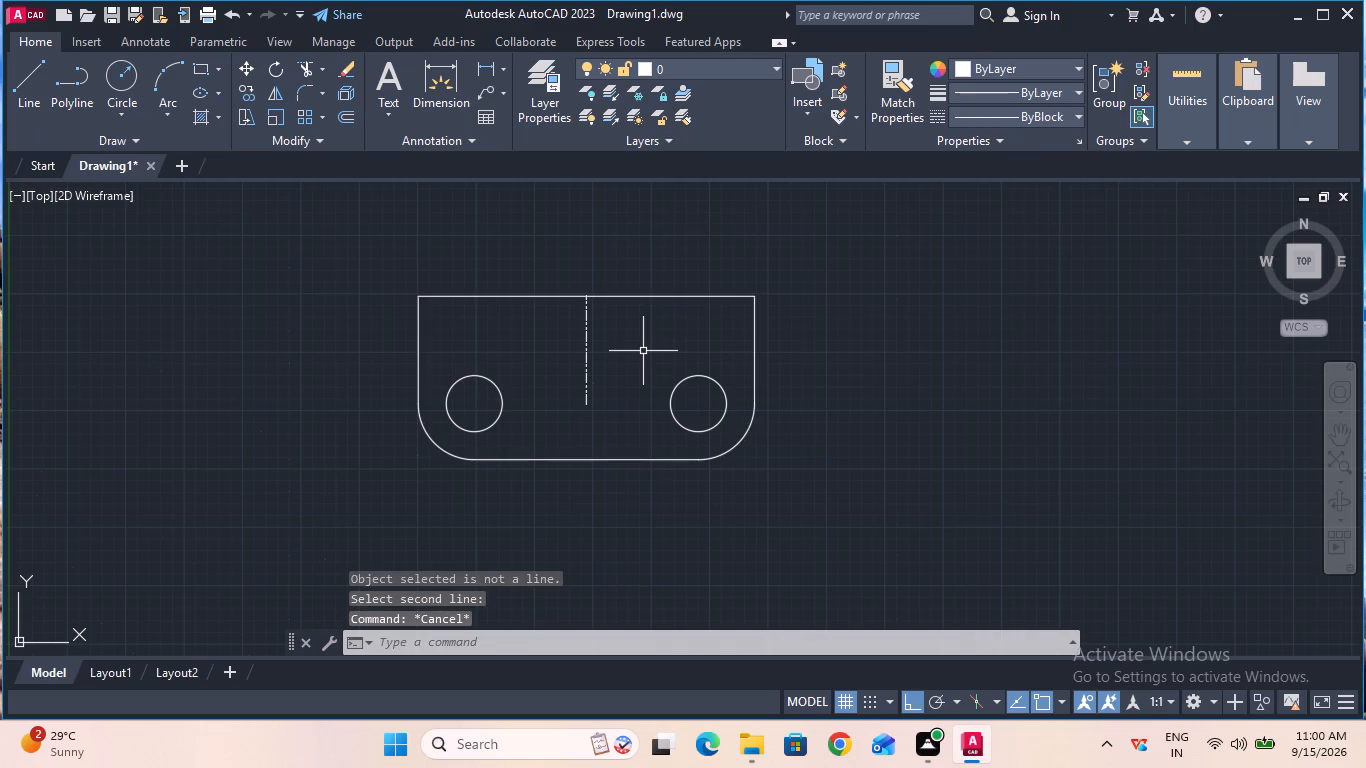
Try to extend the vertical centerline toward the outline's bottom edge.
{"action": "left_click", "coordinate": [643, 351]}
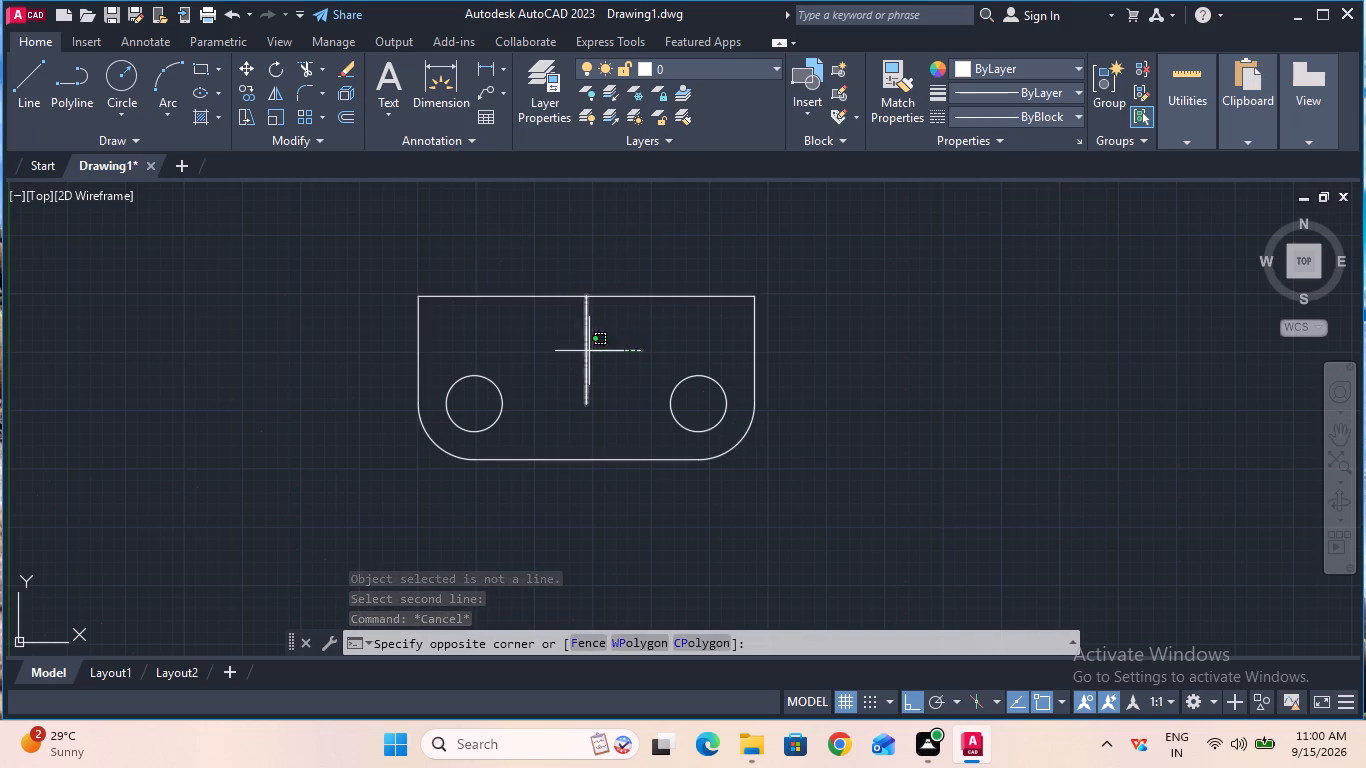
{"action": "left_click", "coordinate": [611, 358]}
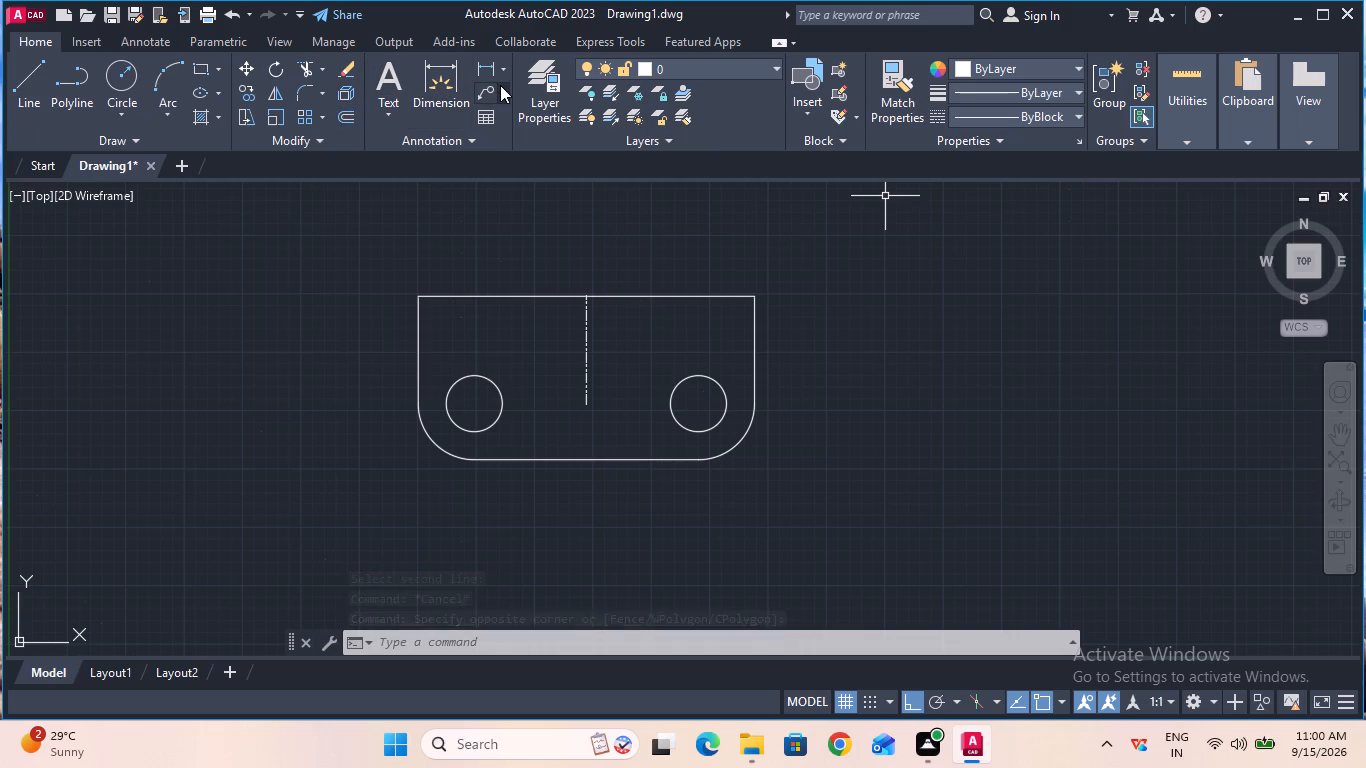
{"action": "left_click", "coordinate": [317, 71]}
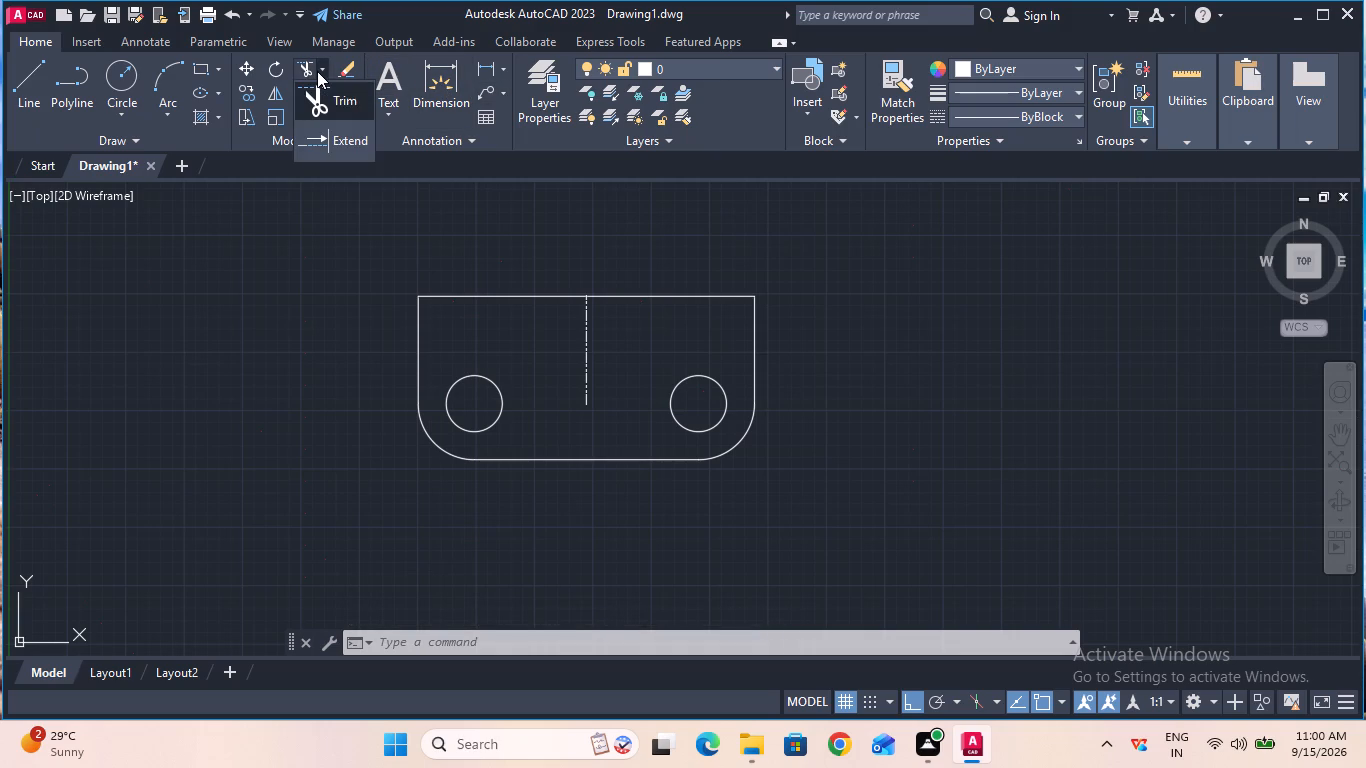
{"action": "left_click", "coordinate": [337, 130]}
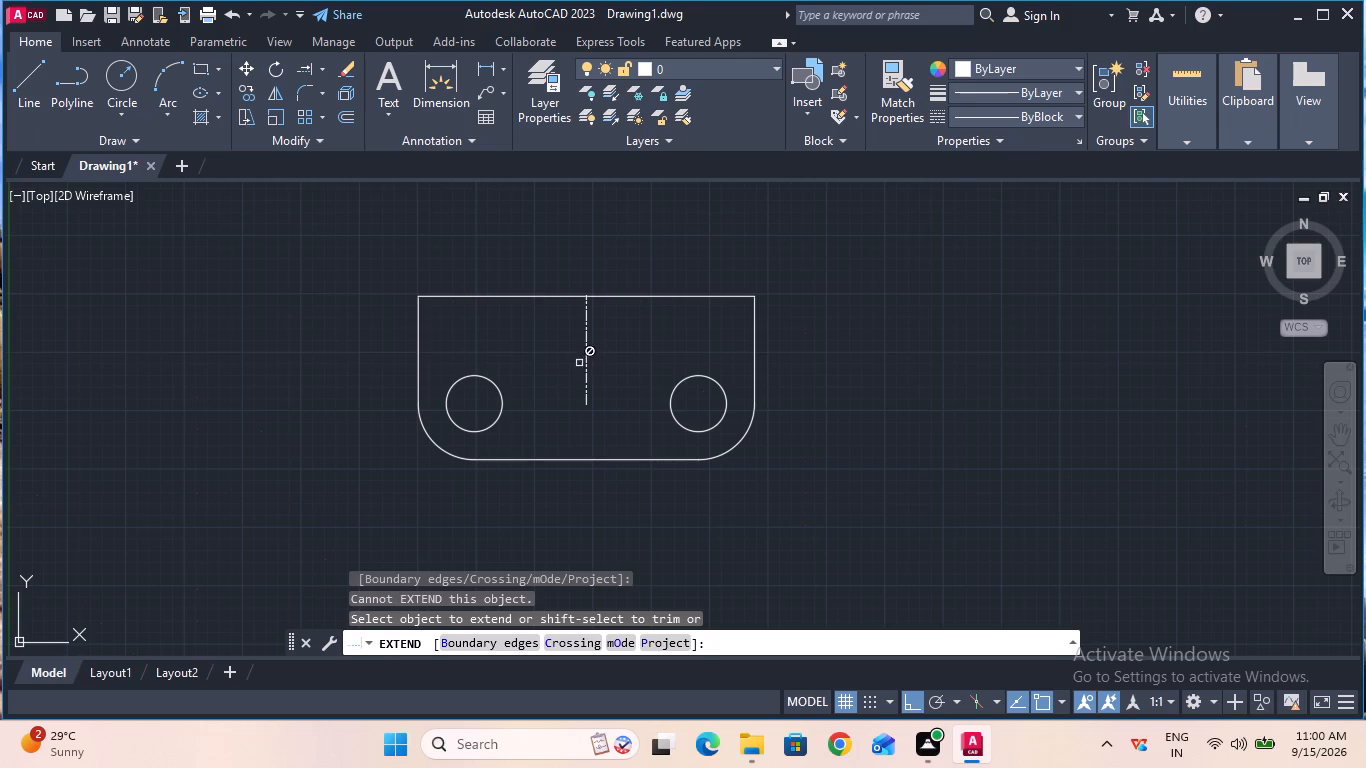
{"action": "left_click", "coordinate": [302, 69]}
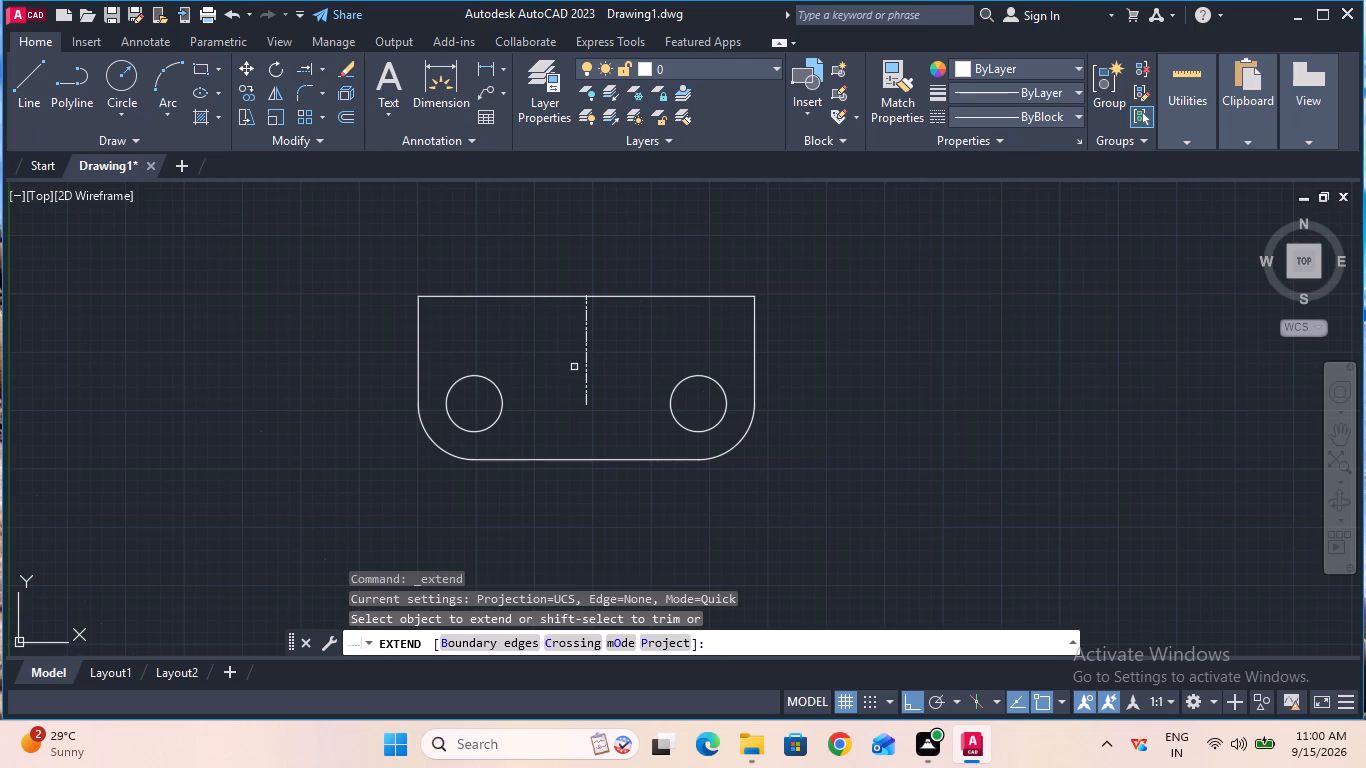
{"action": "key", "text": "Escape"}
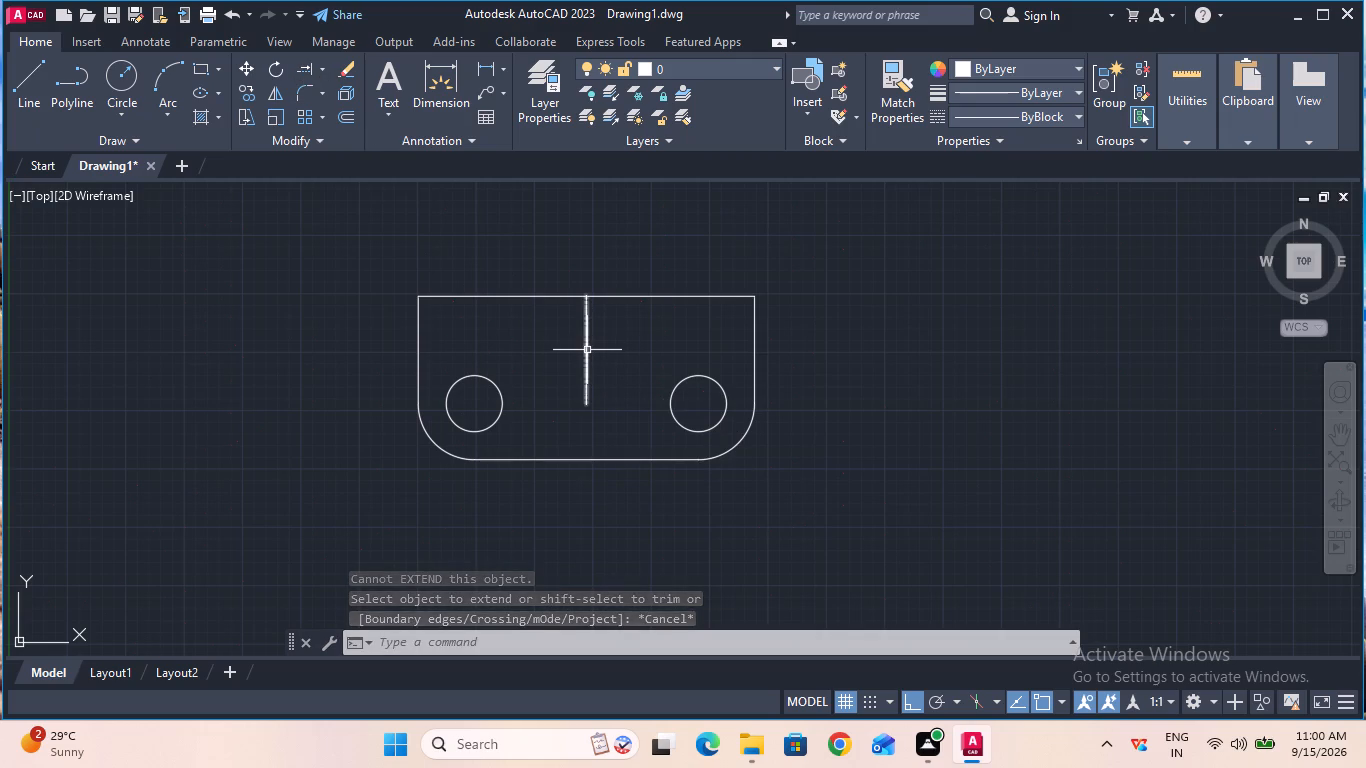
Explode the vertical centerline between the two holes.
{"action": "left_click", "coordinate": [587, 350]}
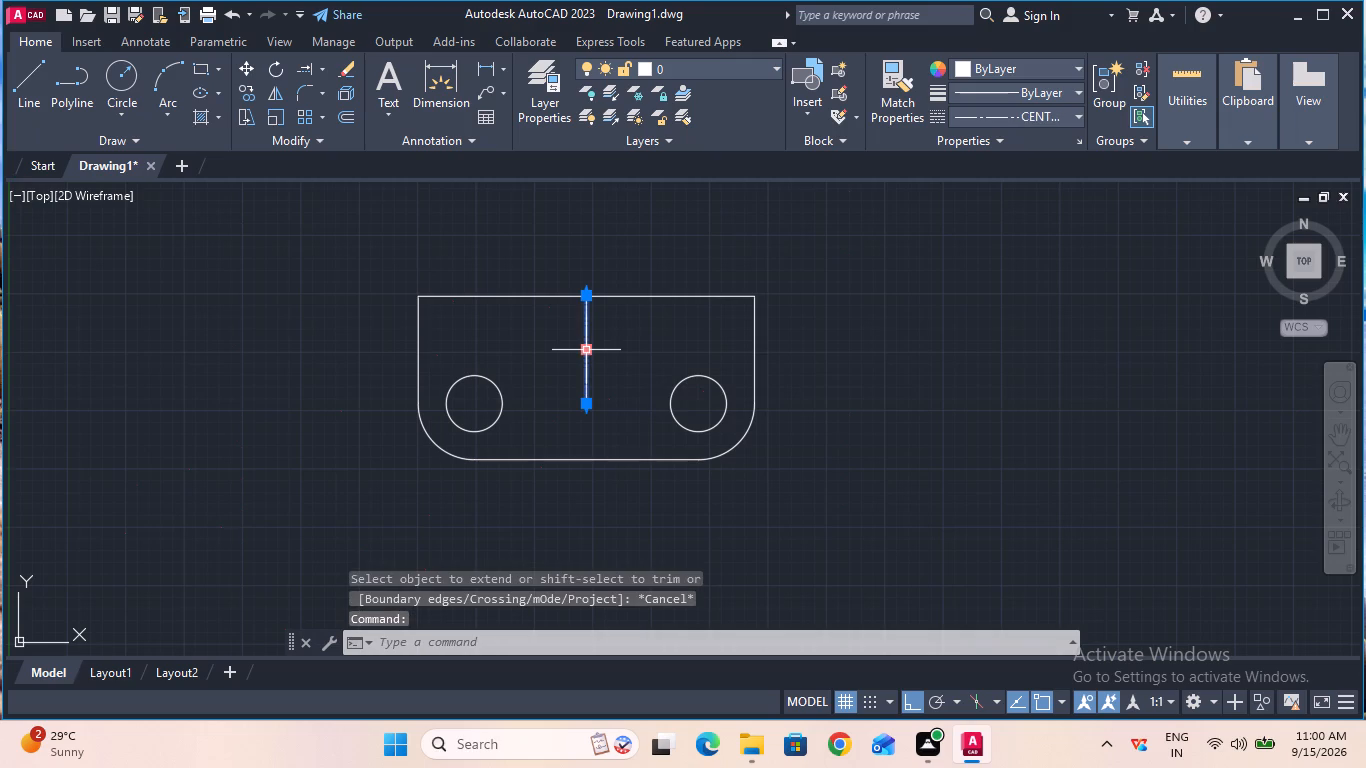
{"action": "key", "text": "e"}
{"action": "key", "text": "x"}
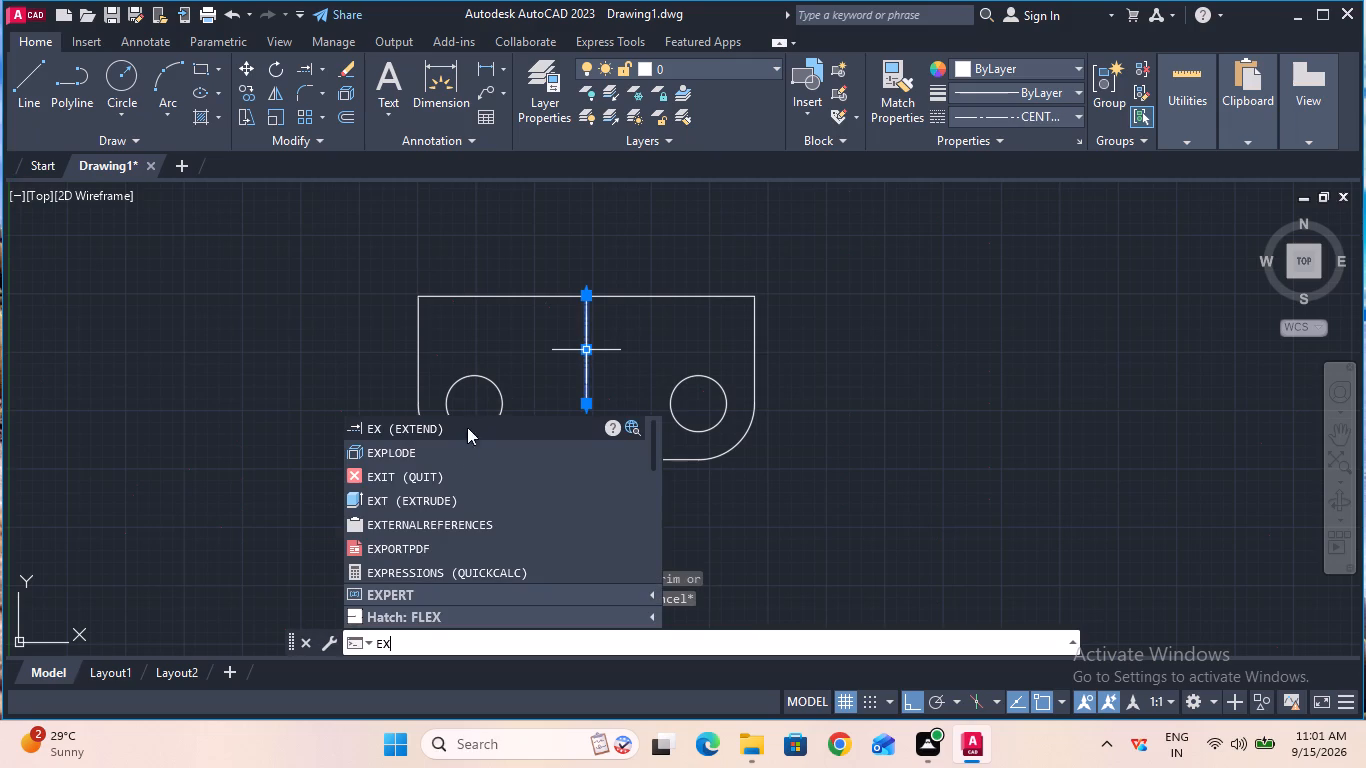
{"action": "left_click", "coordinate": [454, 461]}
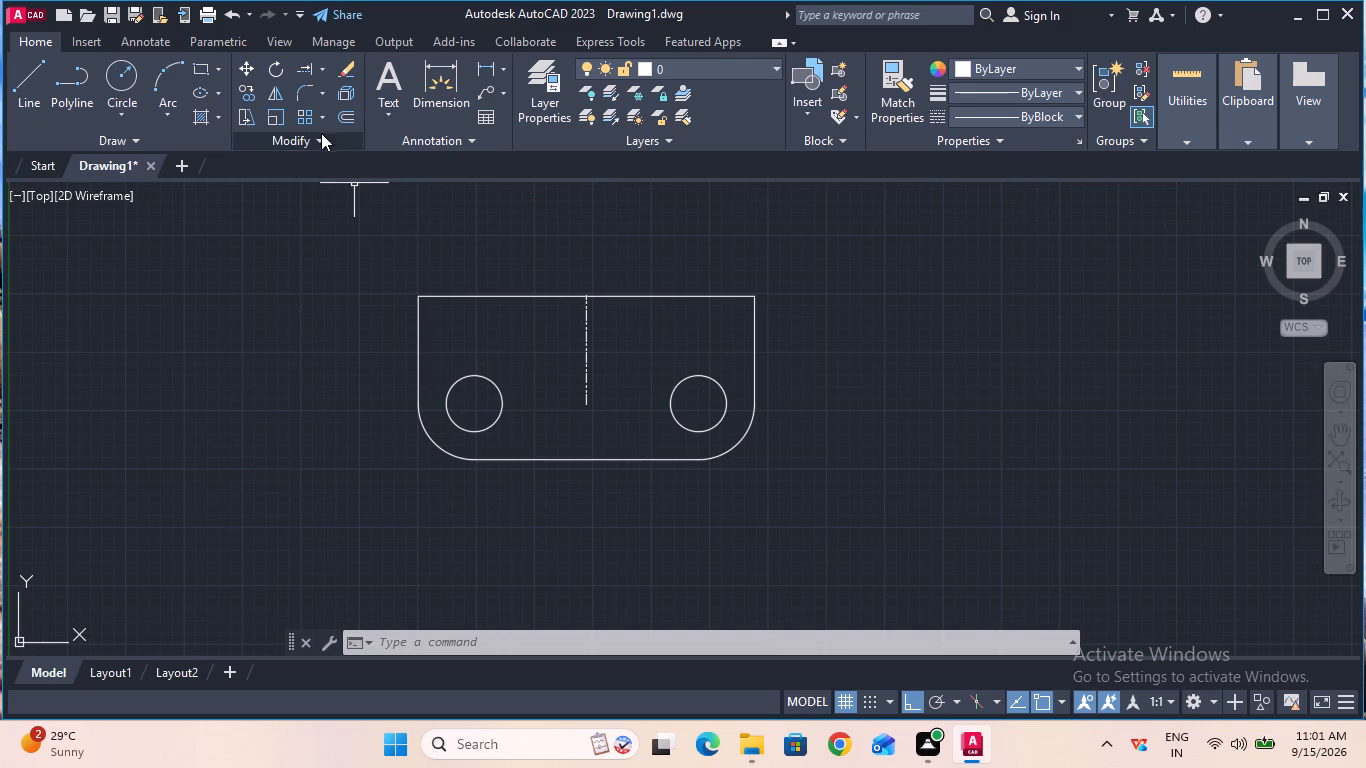
Offset the vertical centerline 5 mm to both its left and right sides.
{"action": "left_click", "coordinate": [346, 116]}
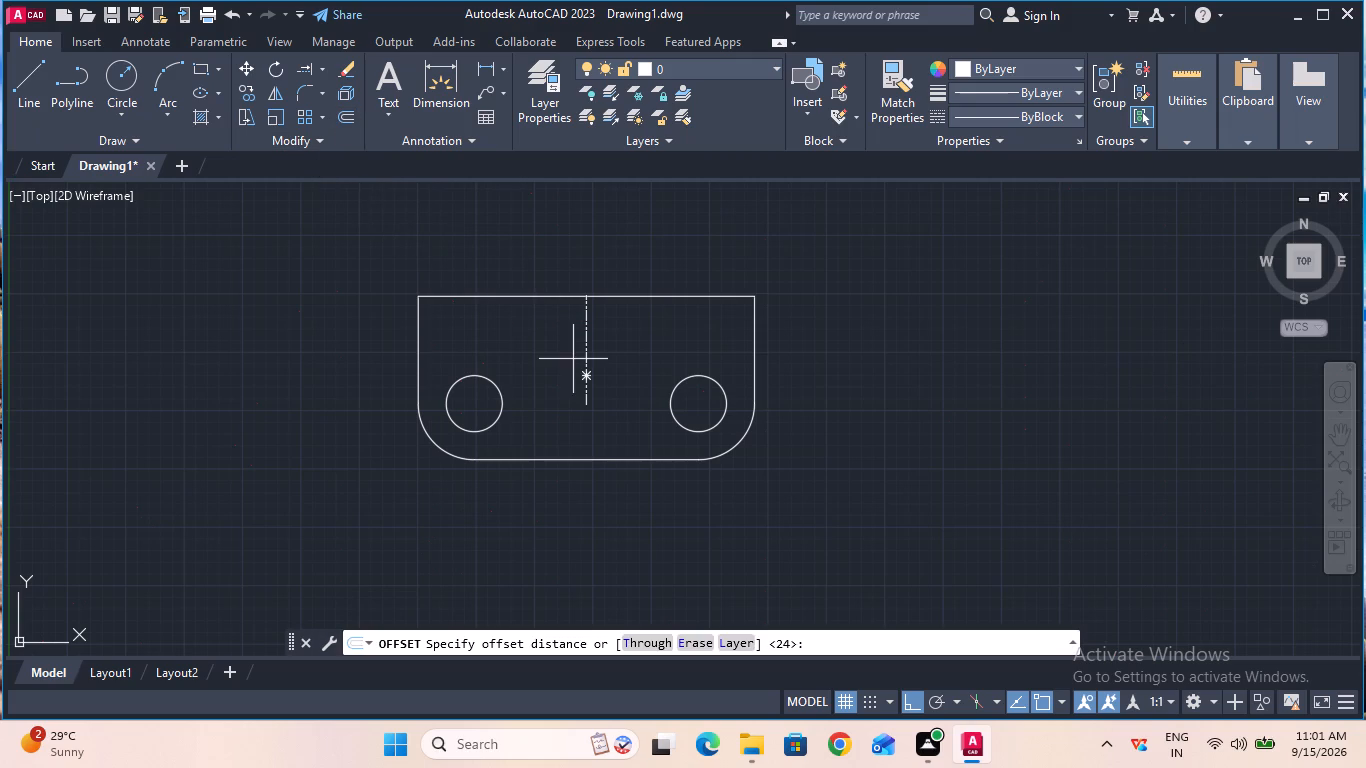
{"action": "left_click", "coordinate": [583, 375]}
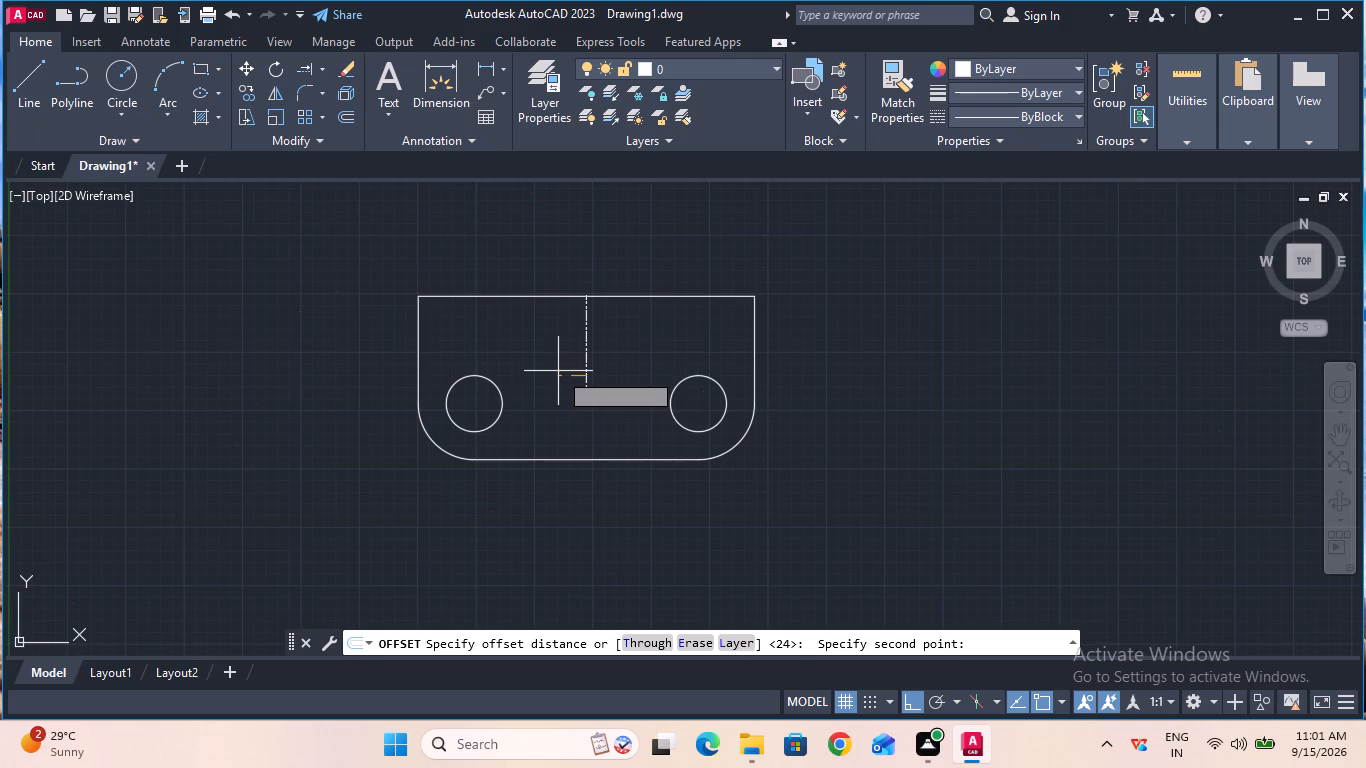
{"action": "key", "text": "5"}
{"action": "key", "text": "Return"}
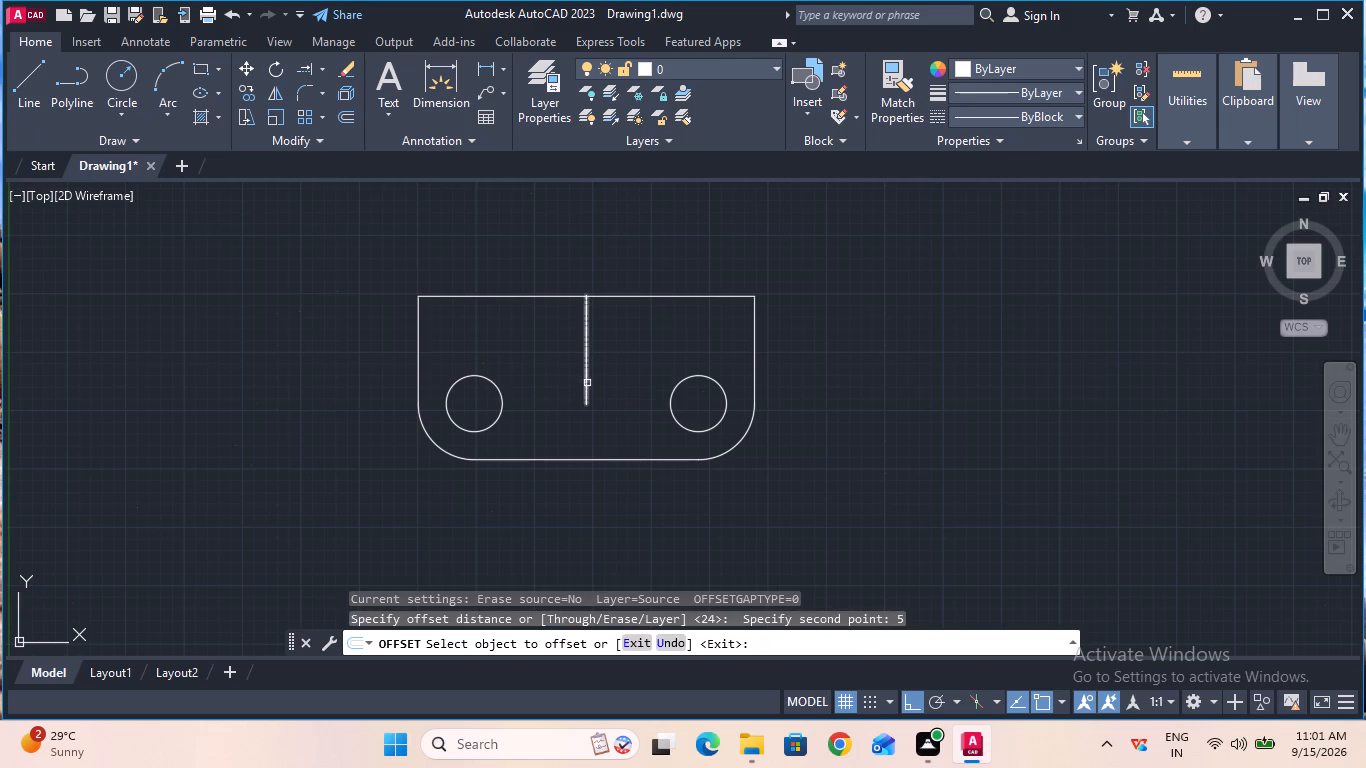
{"action": "left_click", "coordinate": [587, 383]}
{"action": "left_click", "coordinate": [566, 383]}
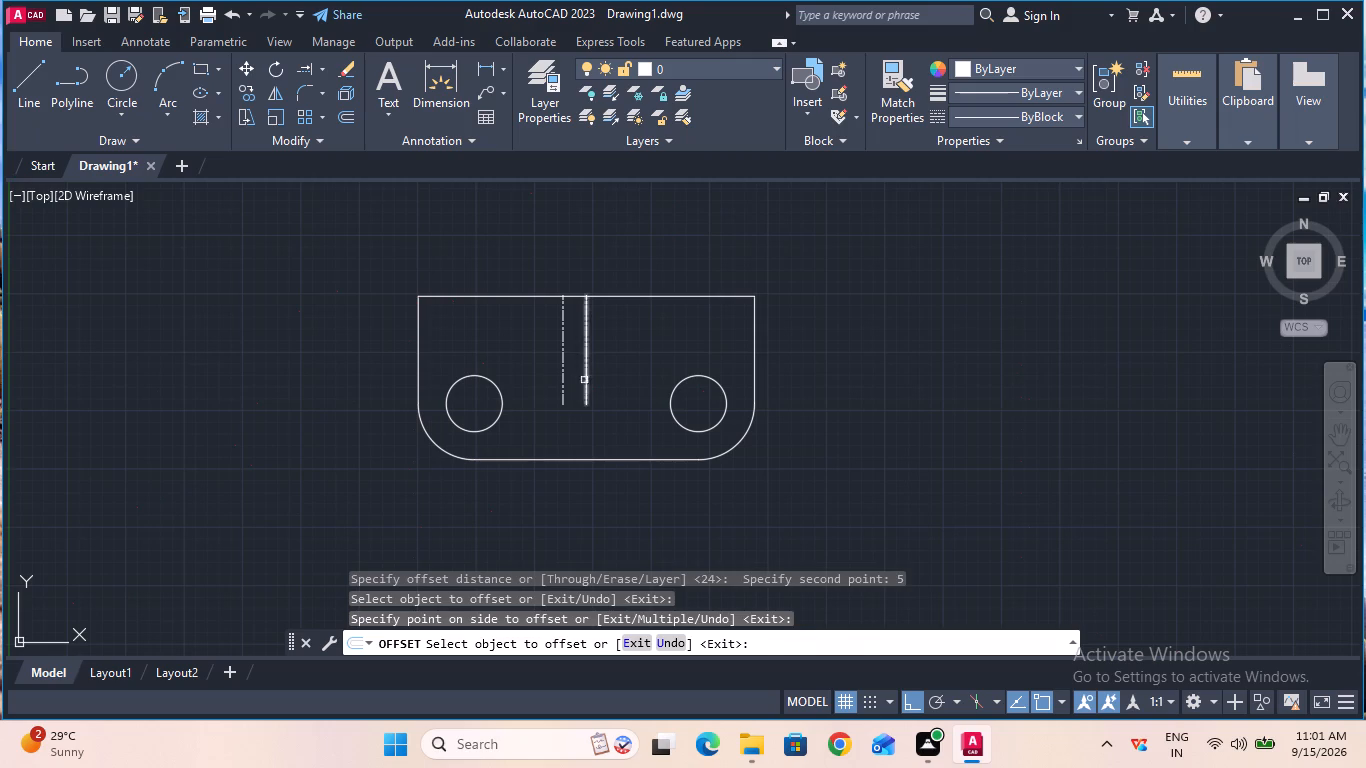
{"action": "left_click", "coordinate": [584, 380]}
{"action": "left_click", "coordinate": [602, 381]}
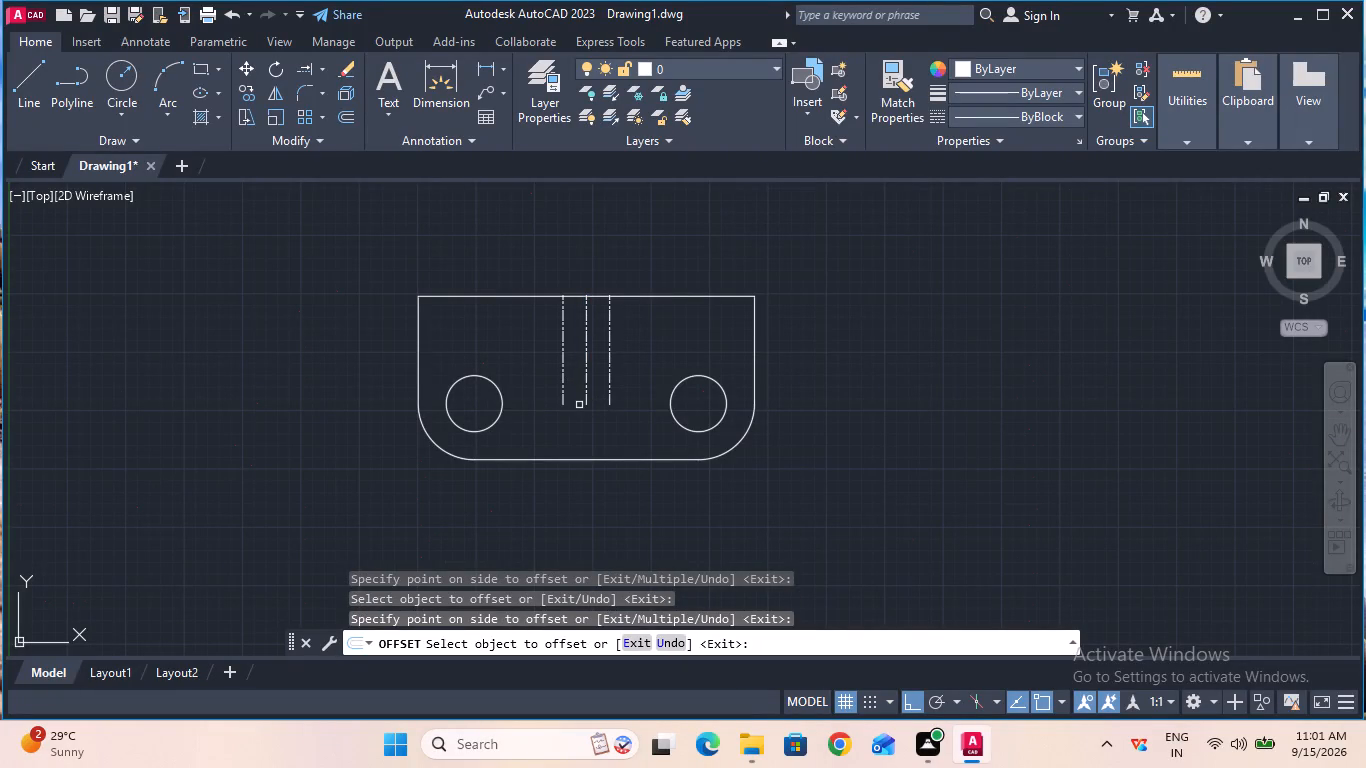
{"action": "key", "text": "Escape"}
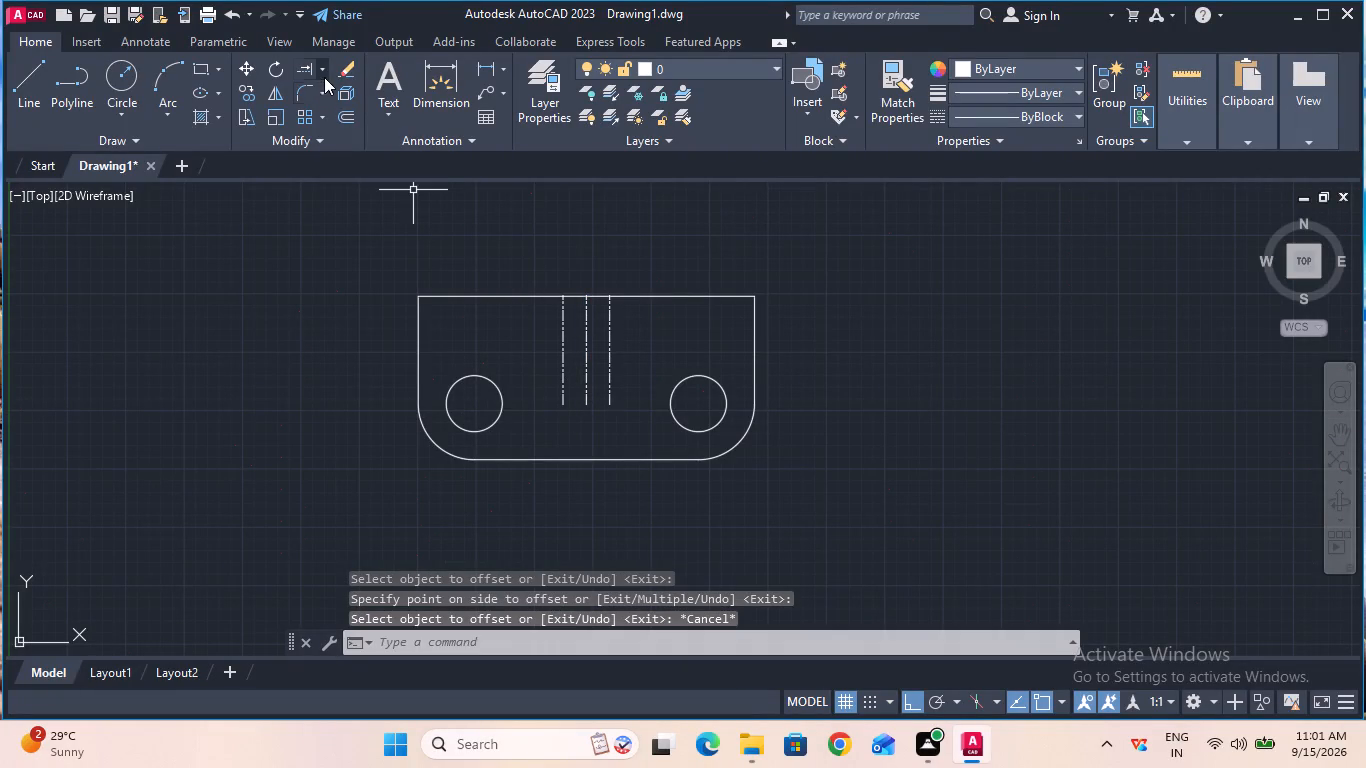
Extend the two offset vertical lines down to the outline's bottom edge.
{"action": "left_click", "coordinate": [323, 73]}
{"action": "left_click", "coordinate": [349, 144]}
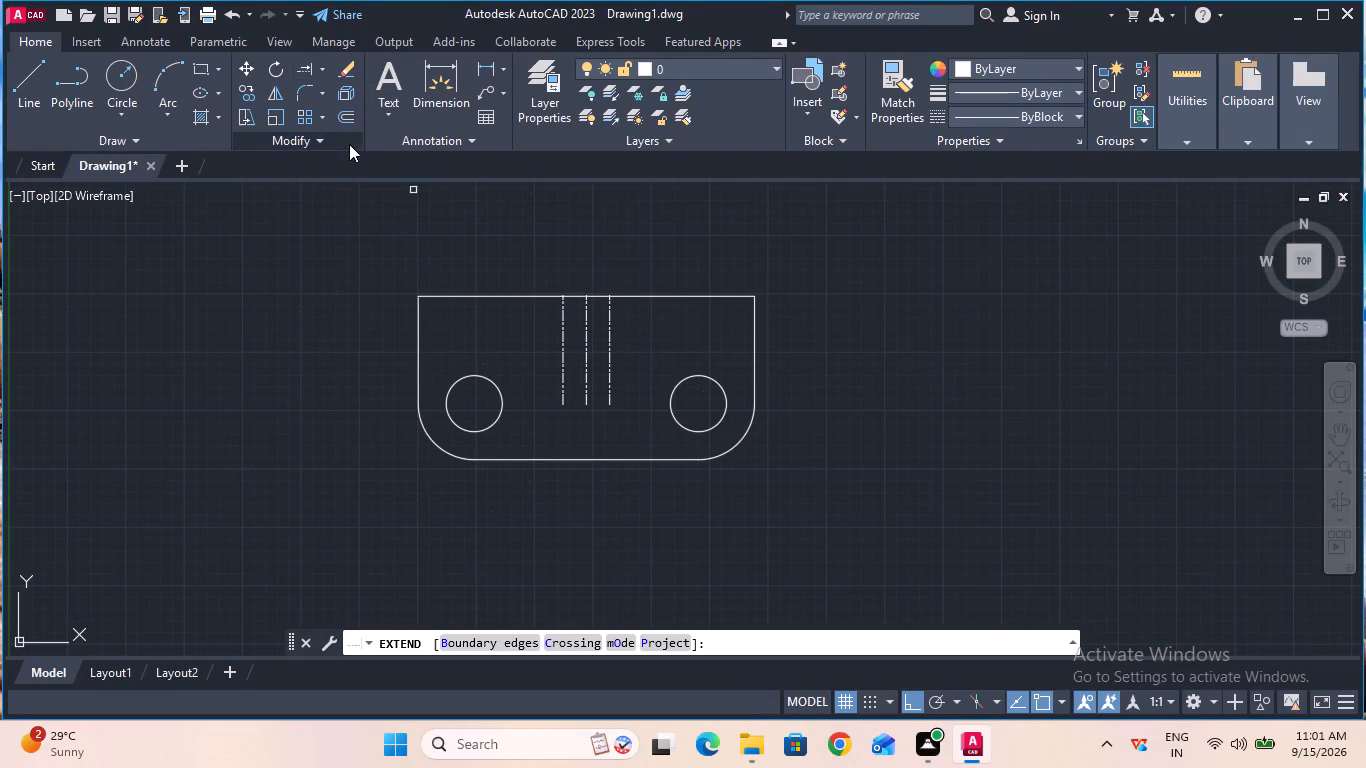
{"action": "left_click", "coordinate": [564, 390]}
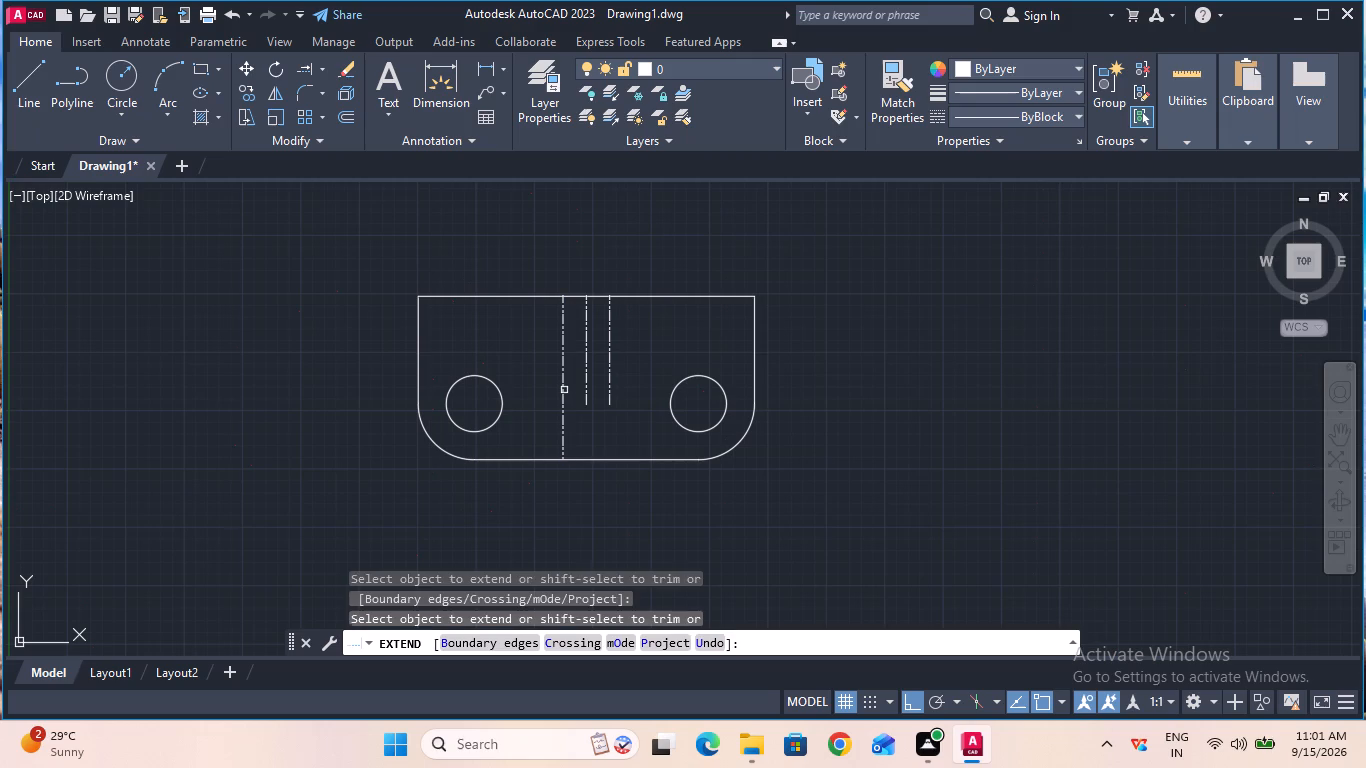
{"action": "left_click", "coordinate": [610, 394]}
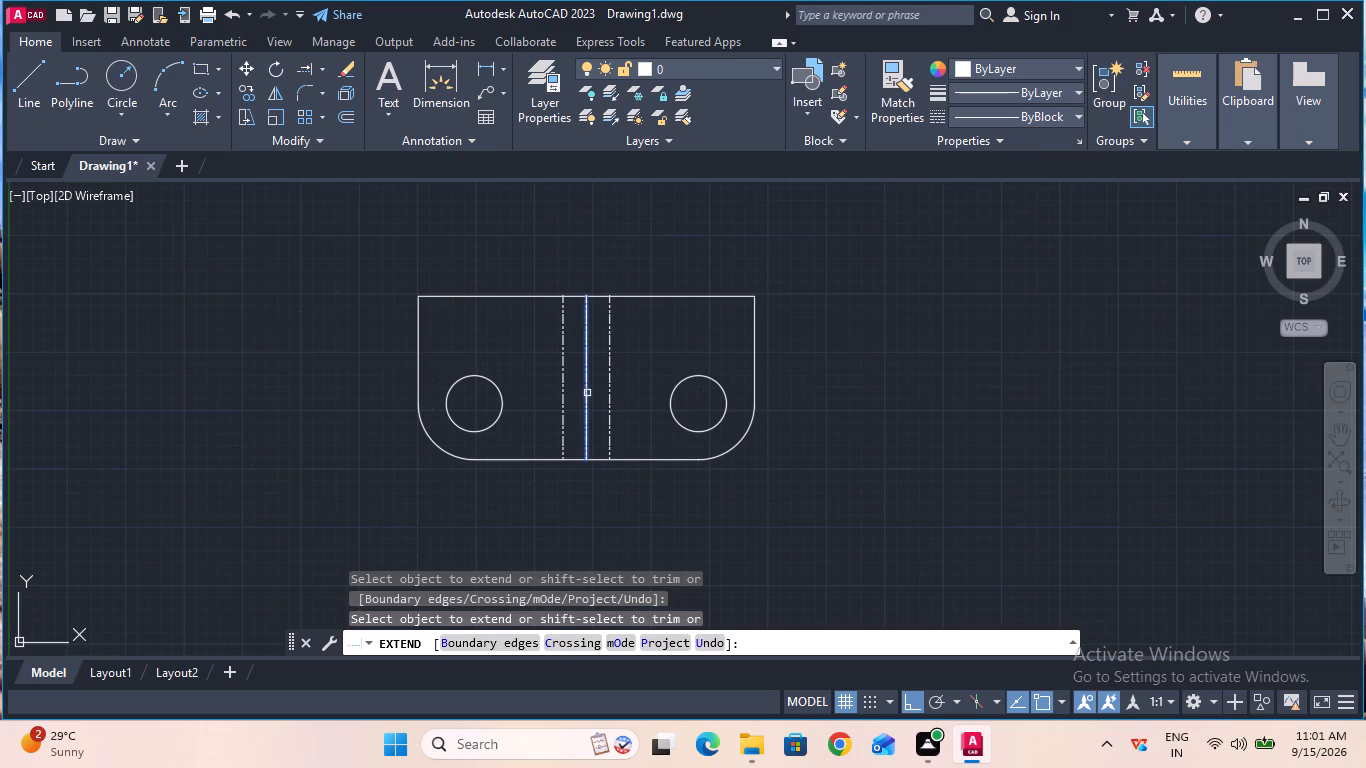
{"action": "key", "text": "Escape"}
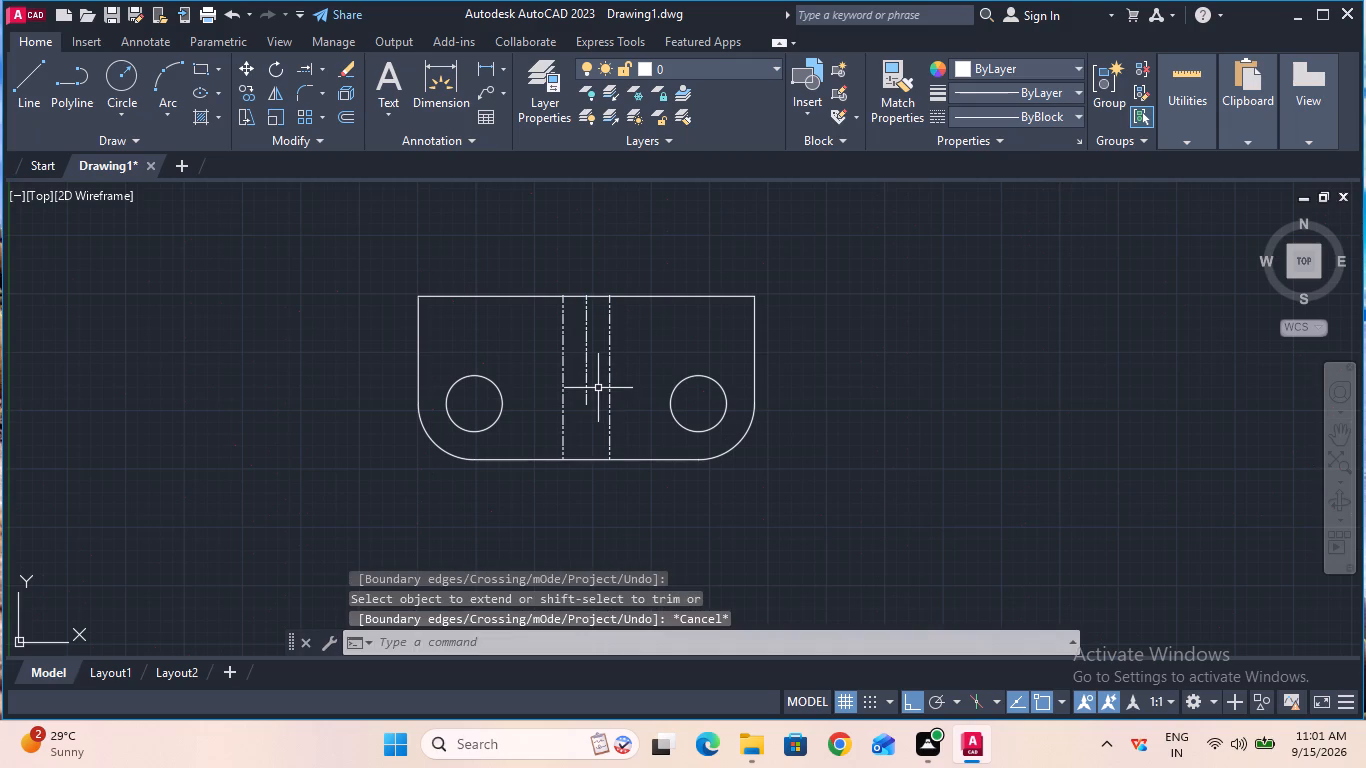
Trim away the original centerline between the two offset vertical lines.
{"action": "left_click", "coordinate": [323, 69]}
{"action": "left_click", "coordinate": [325, 102]}
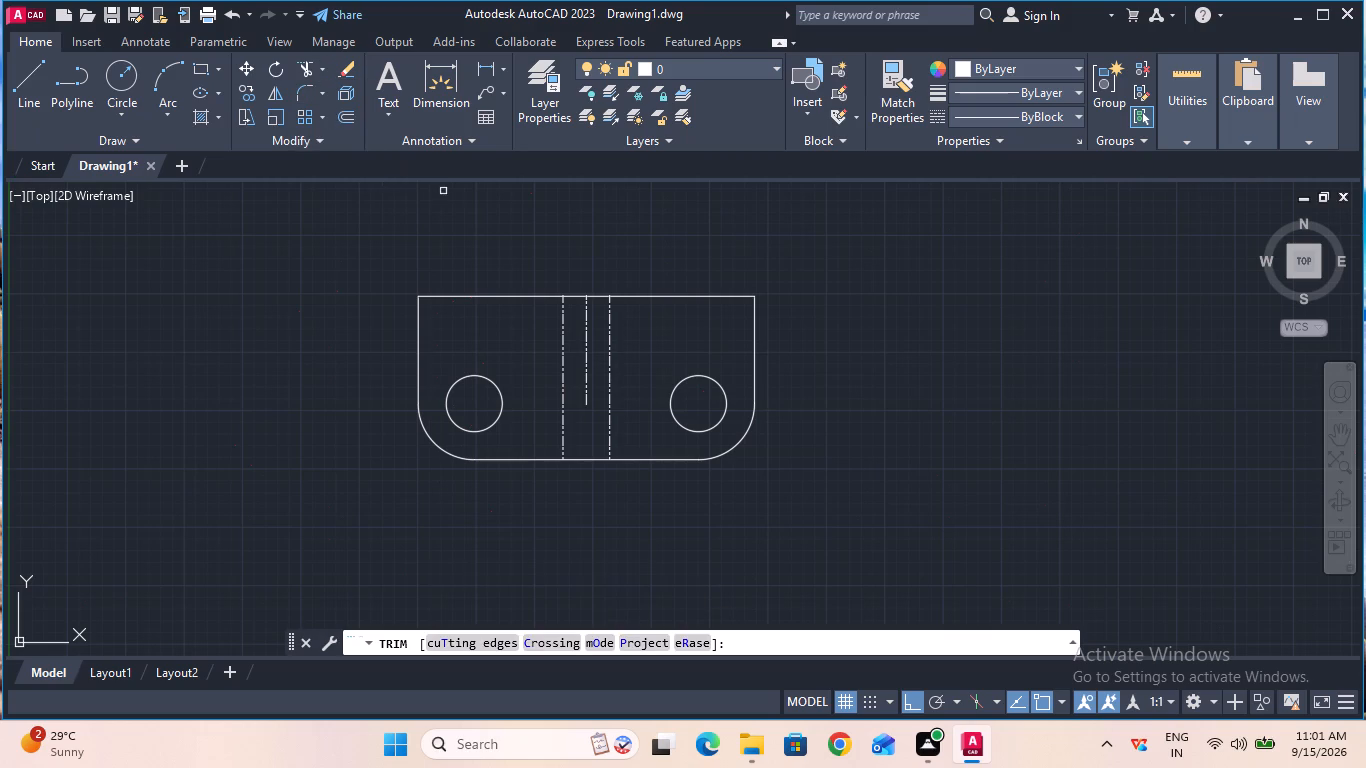
{"action": "left_click", "coordinate": [585, 354]}
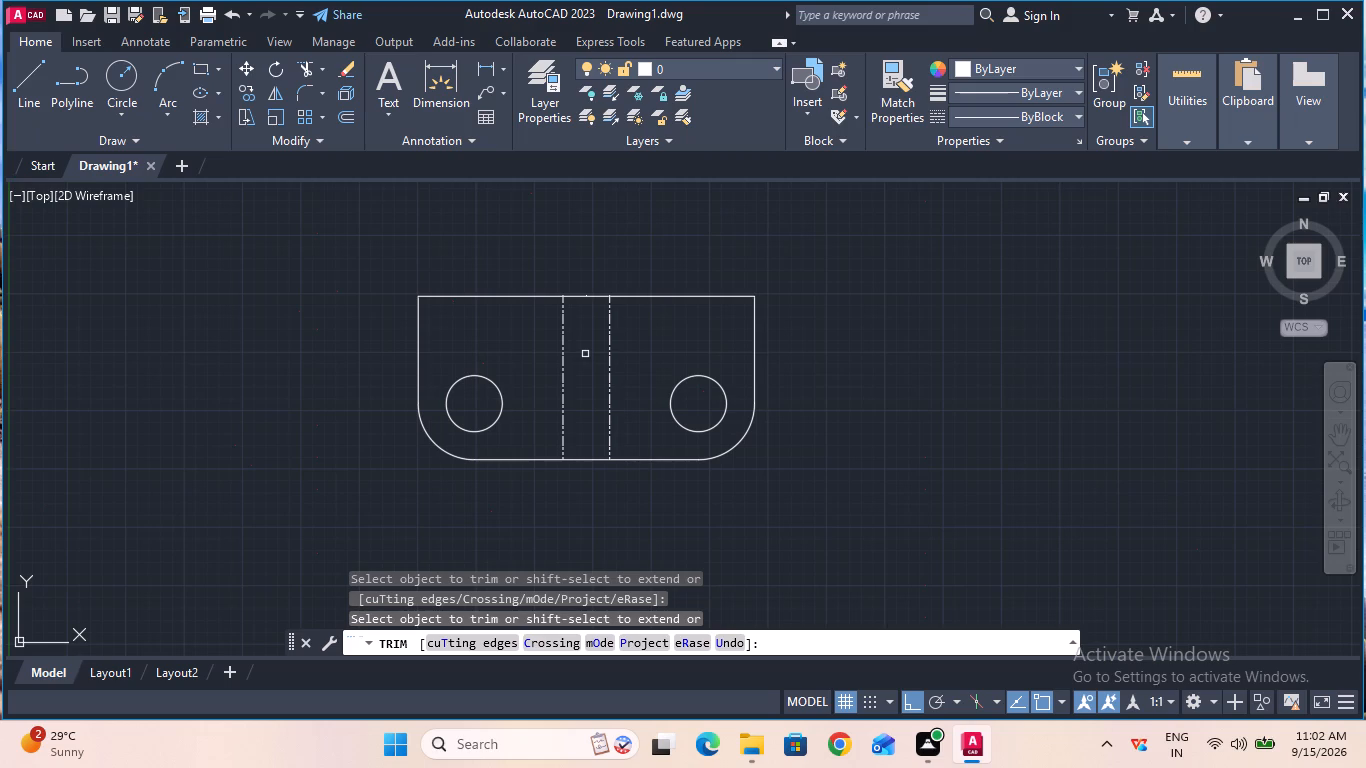
{"action": "key", "text": "Escape"}
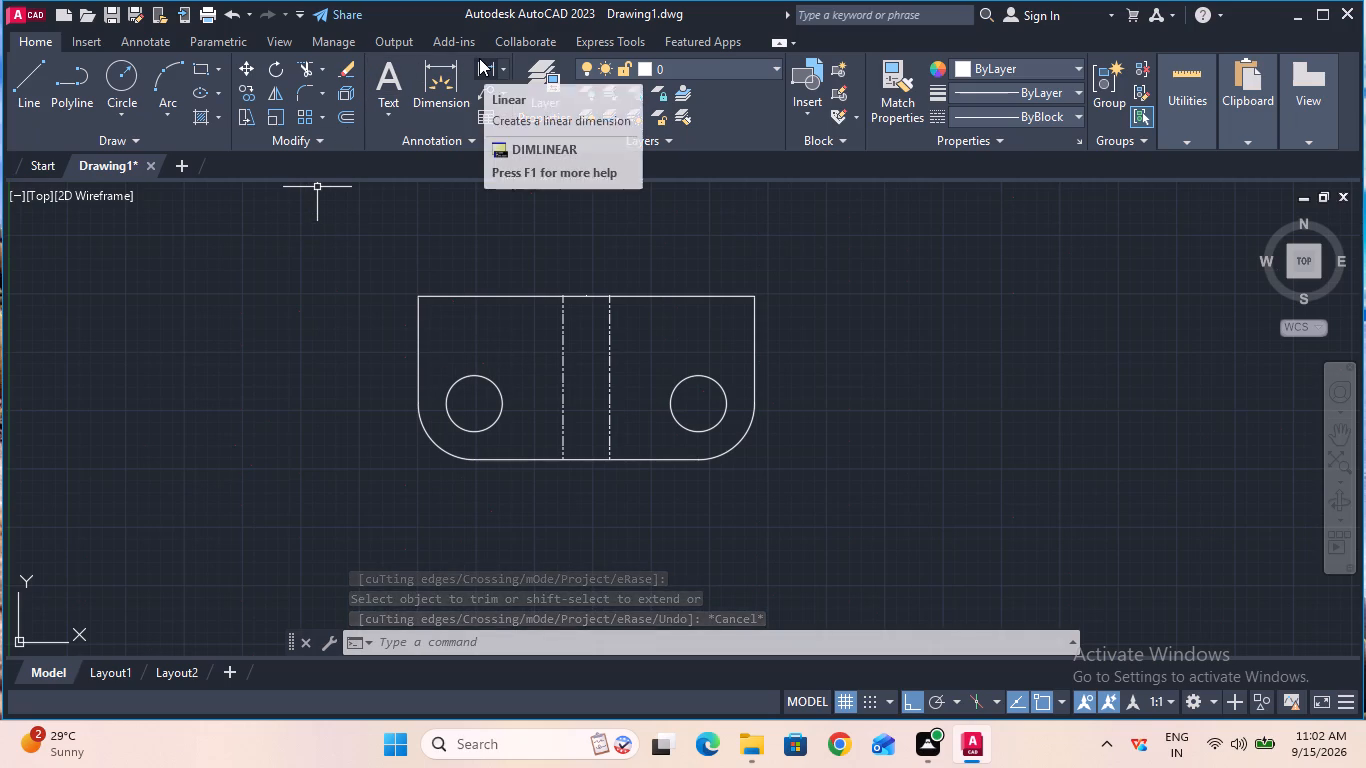
Draw a horizontal line connecting the two vertical lines, level with the midpoint of the outline's straight left side.
{"action": "left_click", "coordinate": [34, 96]}
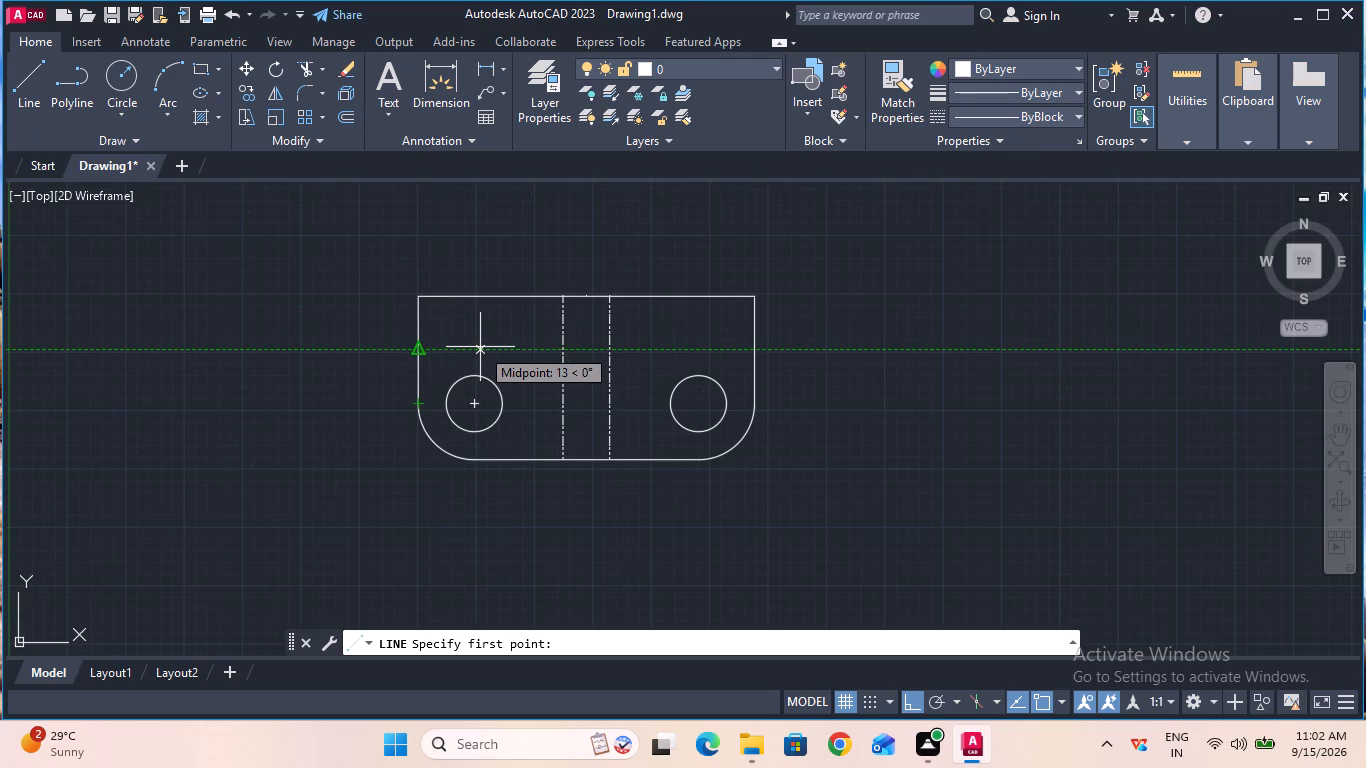
{"action": "key", "text": "Escape"}
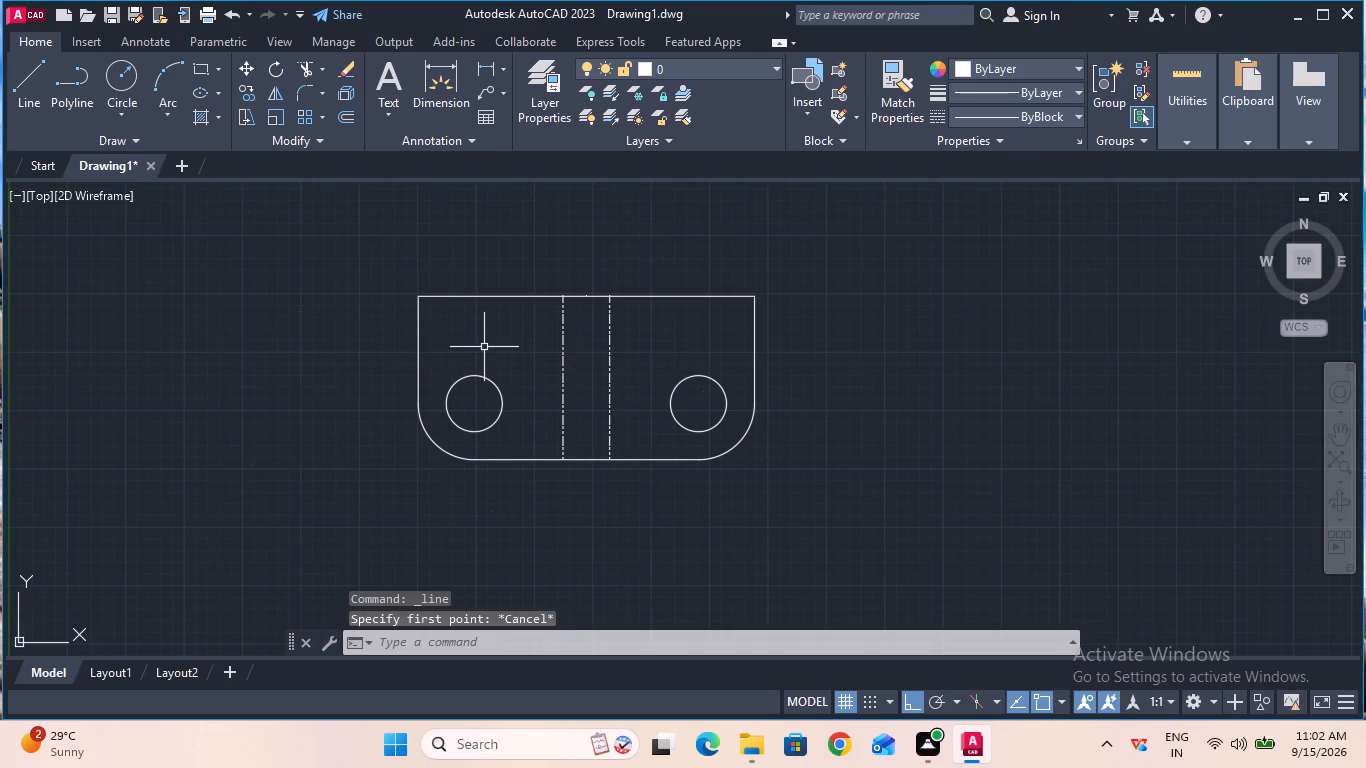
{"action": "left_click", "coordinate": [11, 82]}
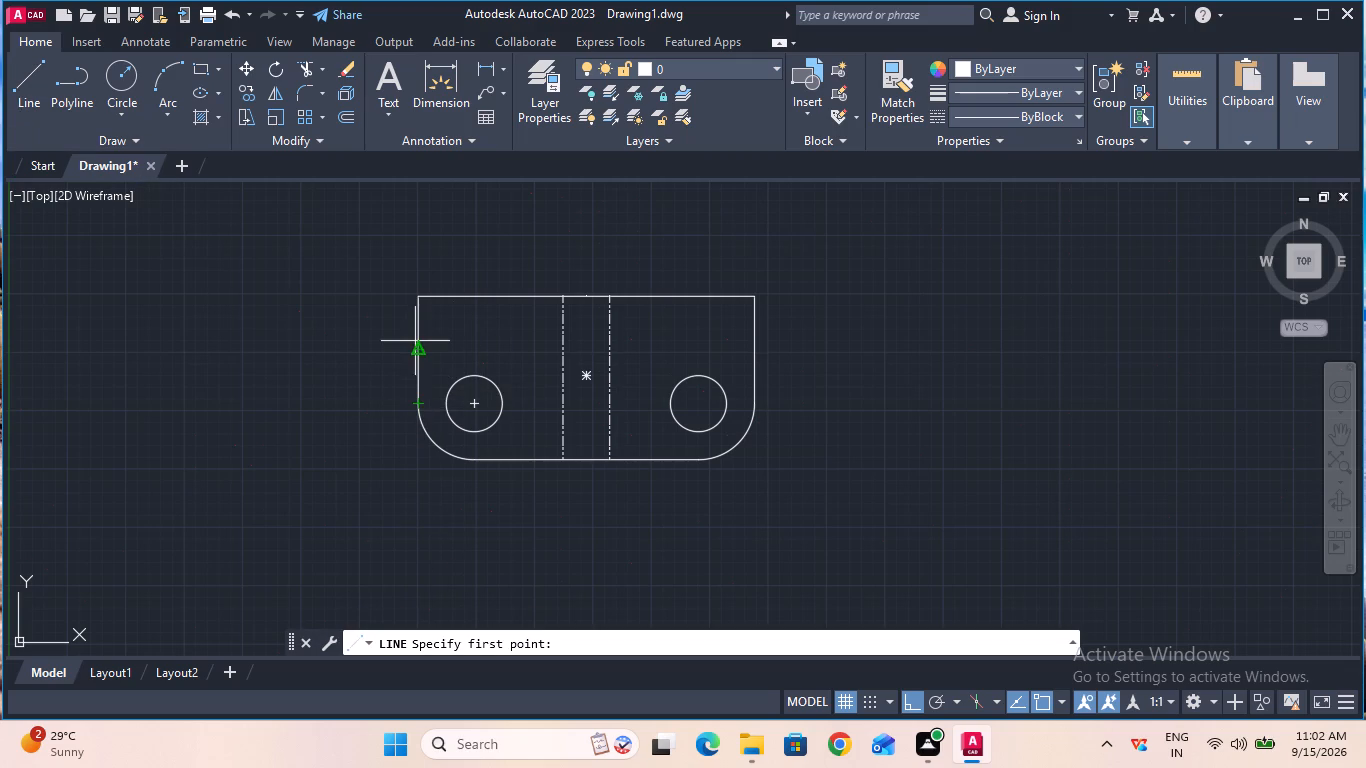
{"action": "left_click", "coordinate": [557, 347]}
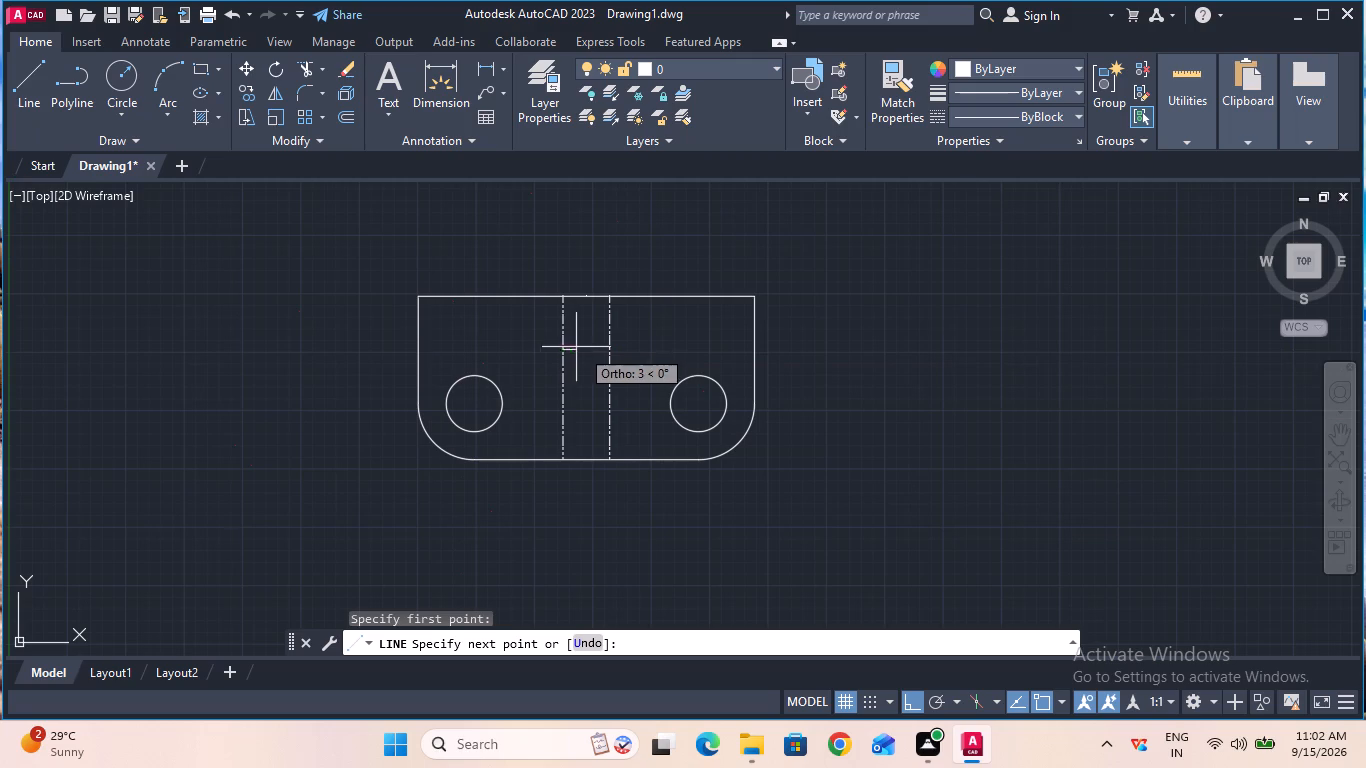
{"action": "left_click", "coordinate": [609, 351]}
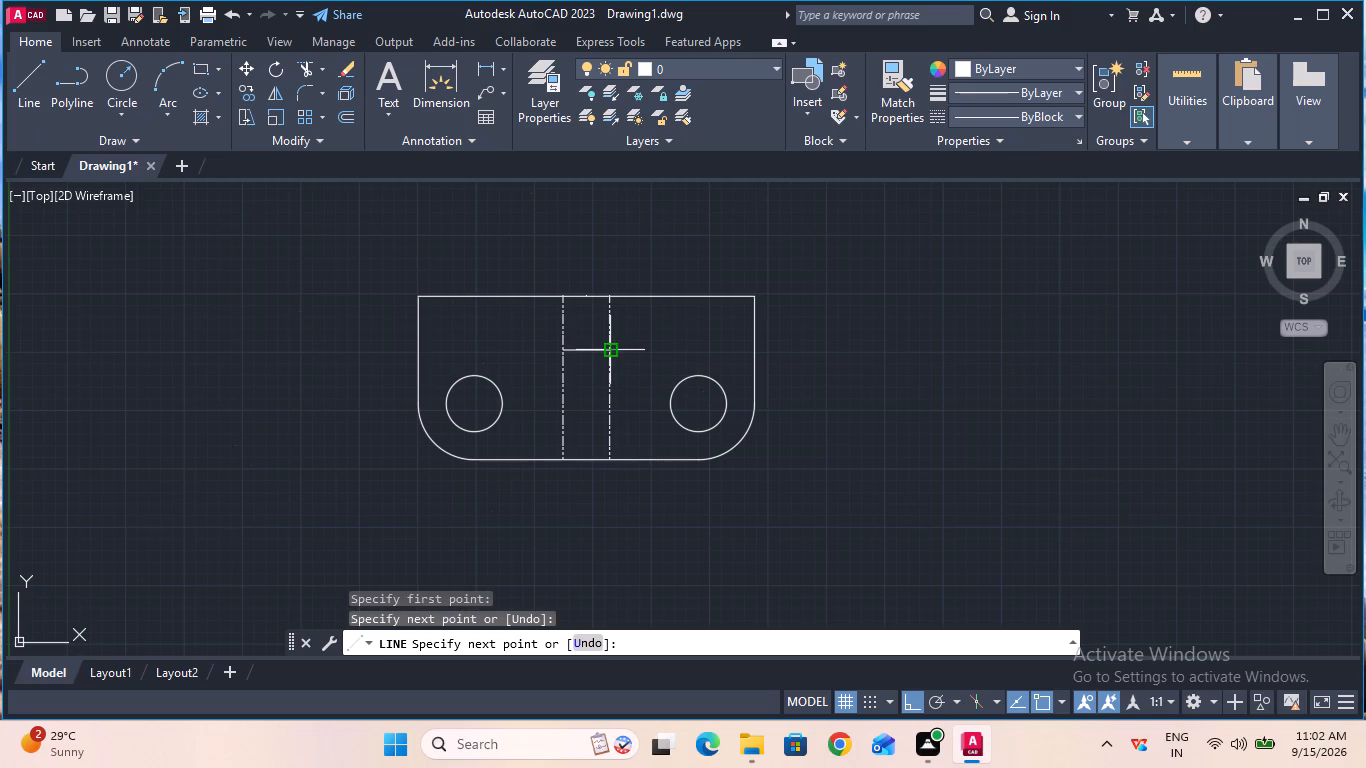
{"action": "key", "text": "Escape"}
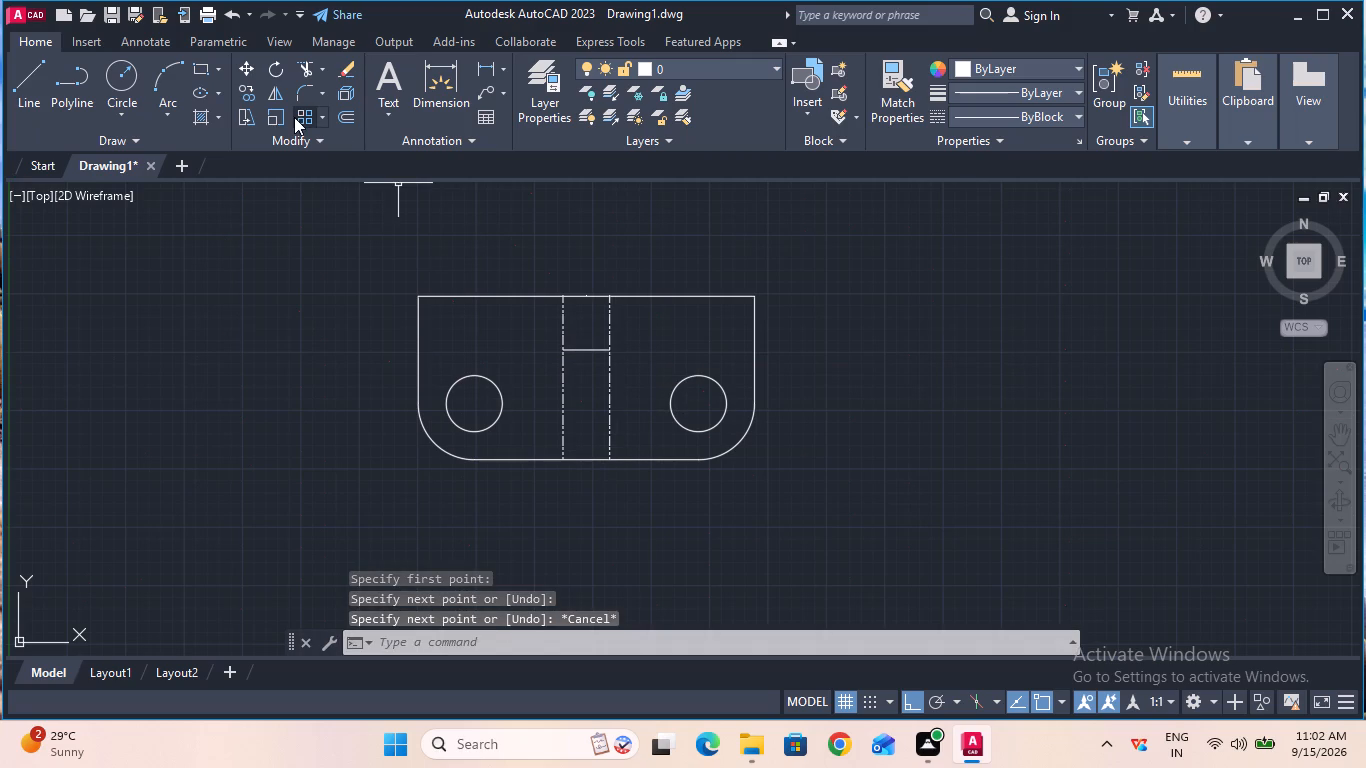
Trim the portions of both vertical lines above the short horizontal line.
{"action": "left_click", "coordinate": [305, 62]}
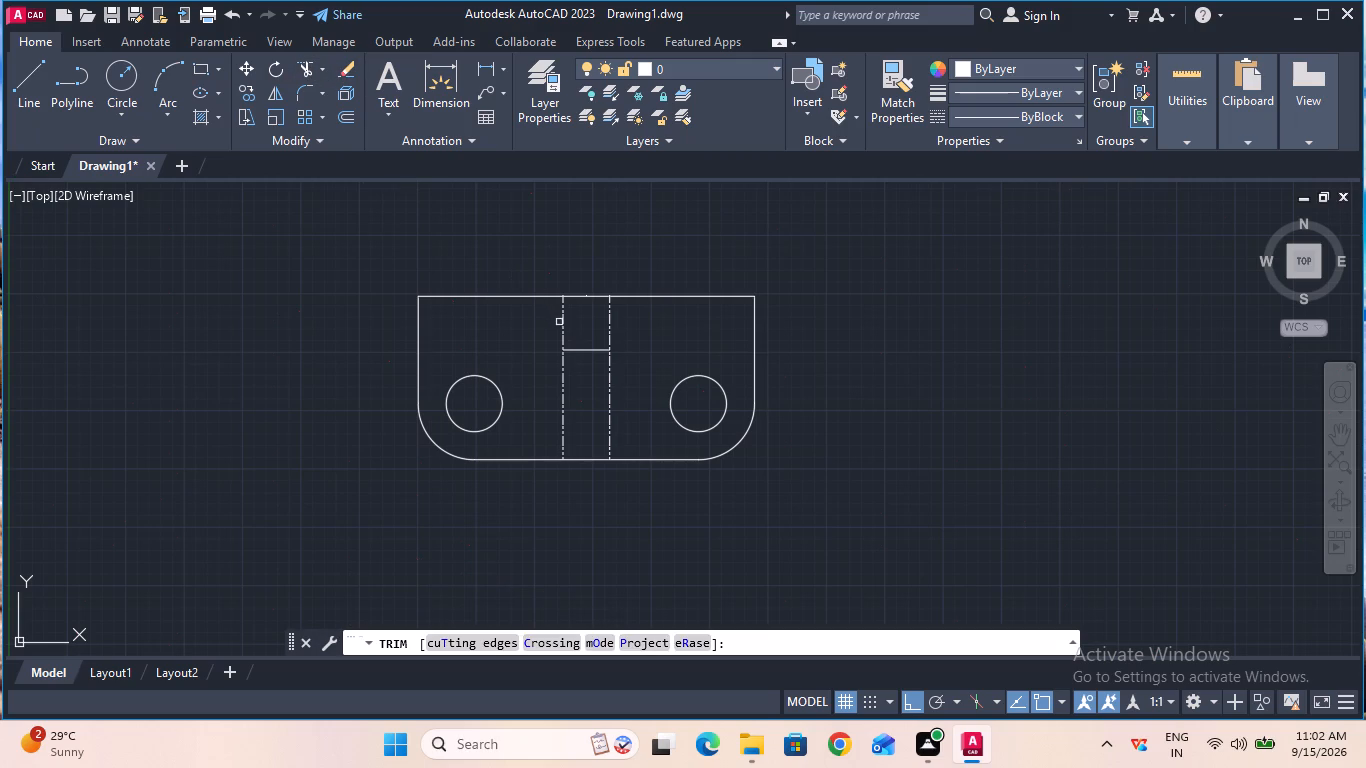
{"action": "left_click", "coordinate": [563, 324]}
{"action": "left_click", "coordinate": [612, 331]}
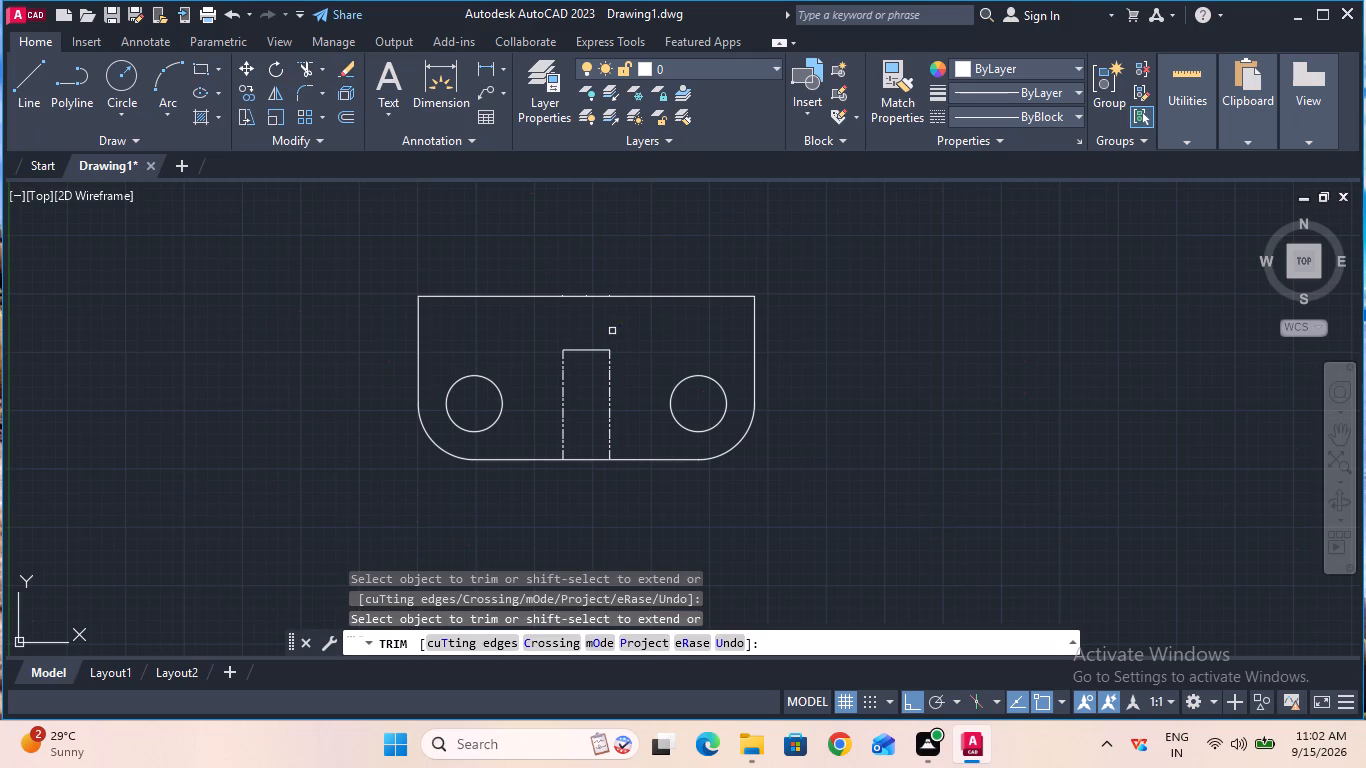
{"action": "key", "text": "Escape"}
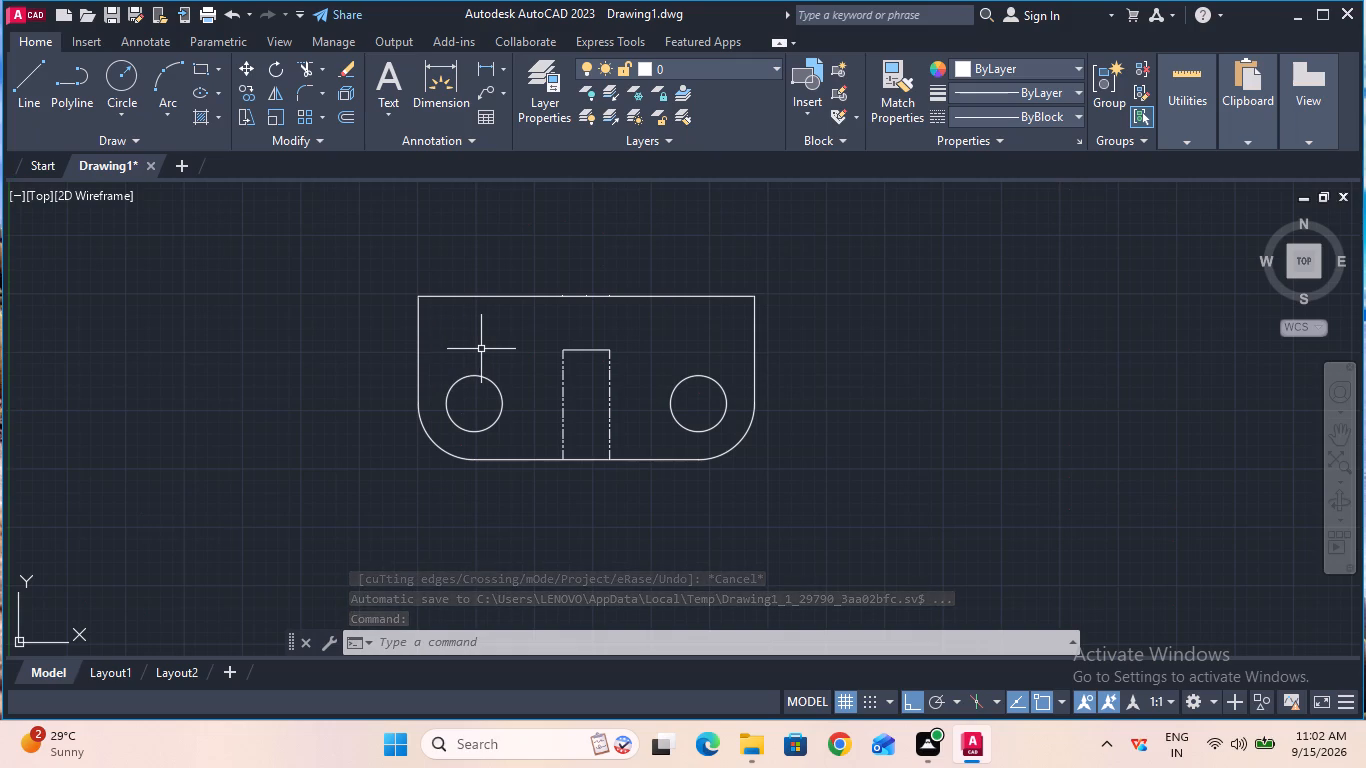
Draw a horizontal line about 25 mm long leftward from the left end of the short connecting line.
{"action": "left_click", "coordinate": [44, 97]}
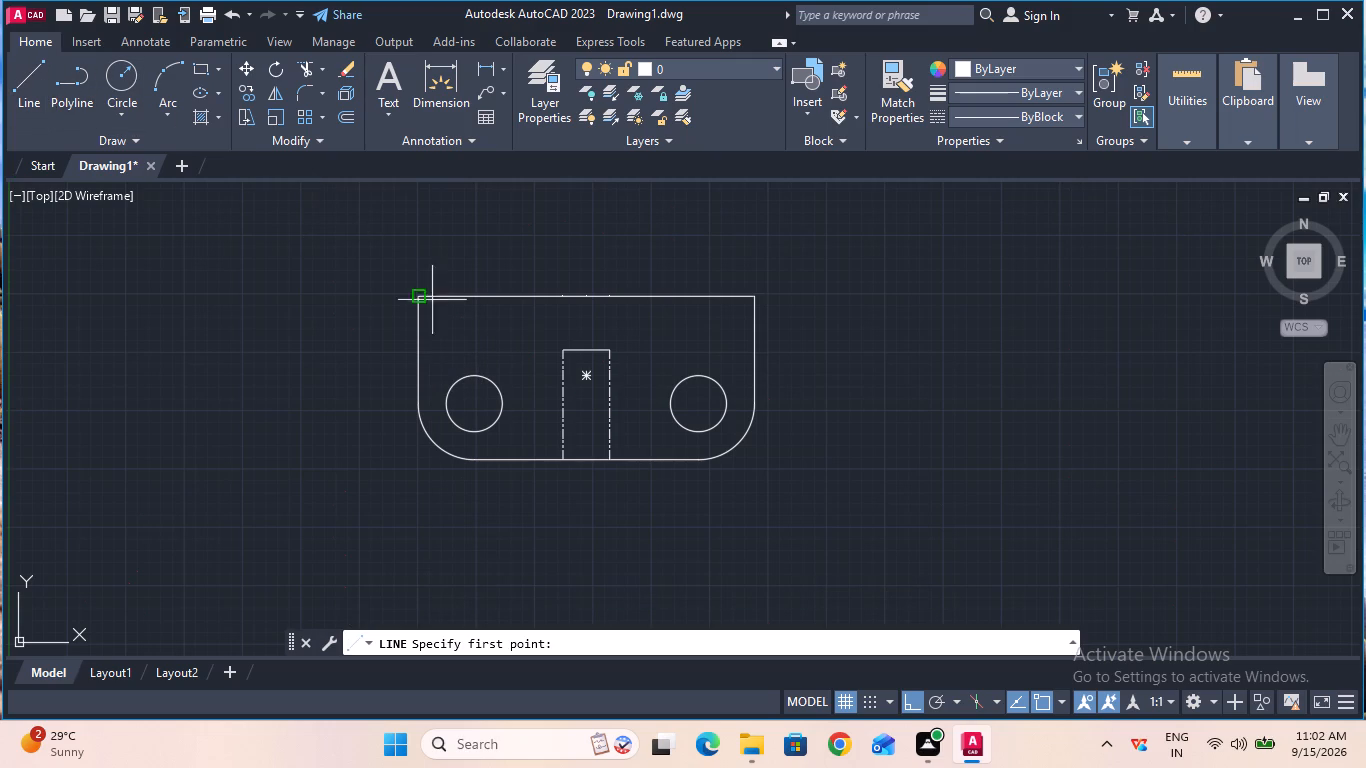
{"action": "left_click", "coordinate": [560, 354]}
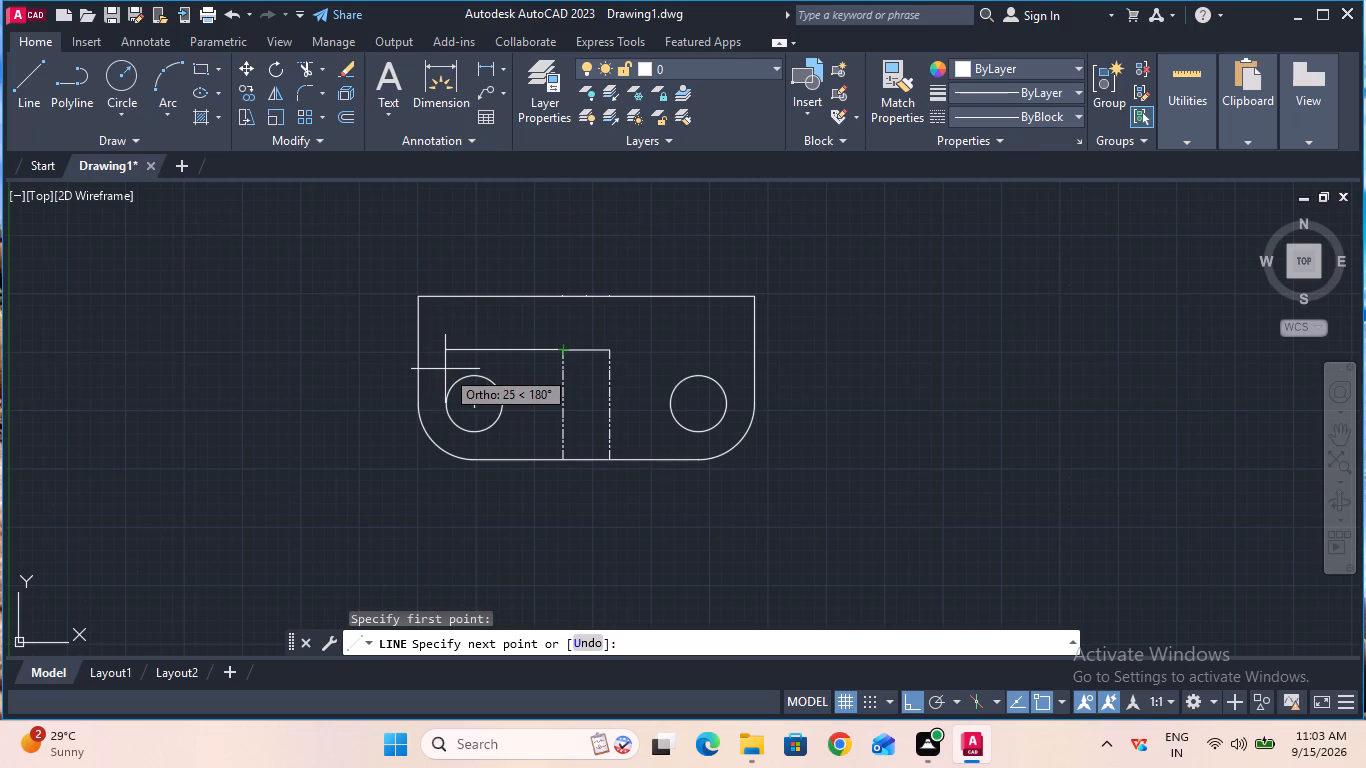
{"action": "left_click", "coordinate": [445, 369]}
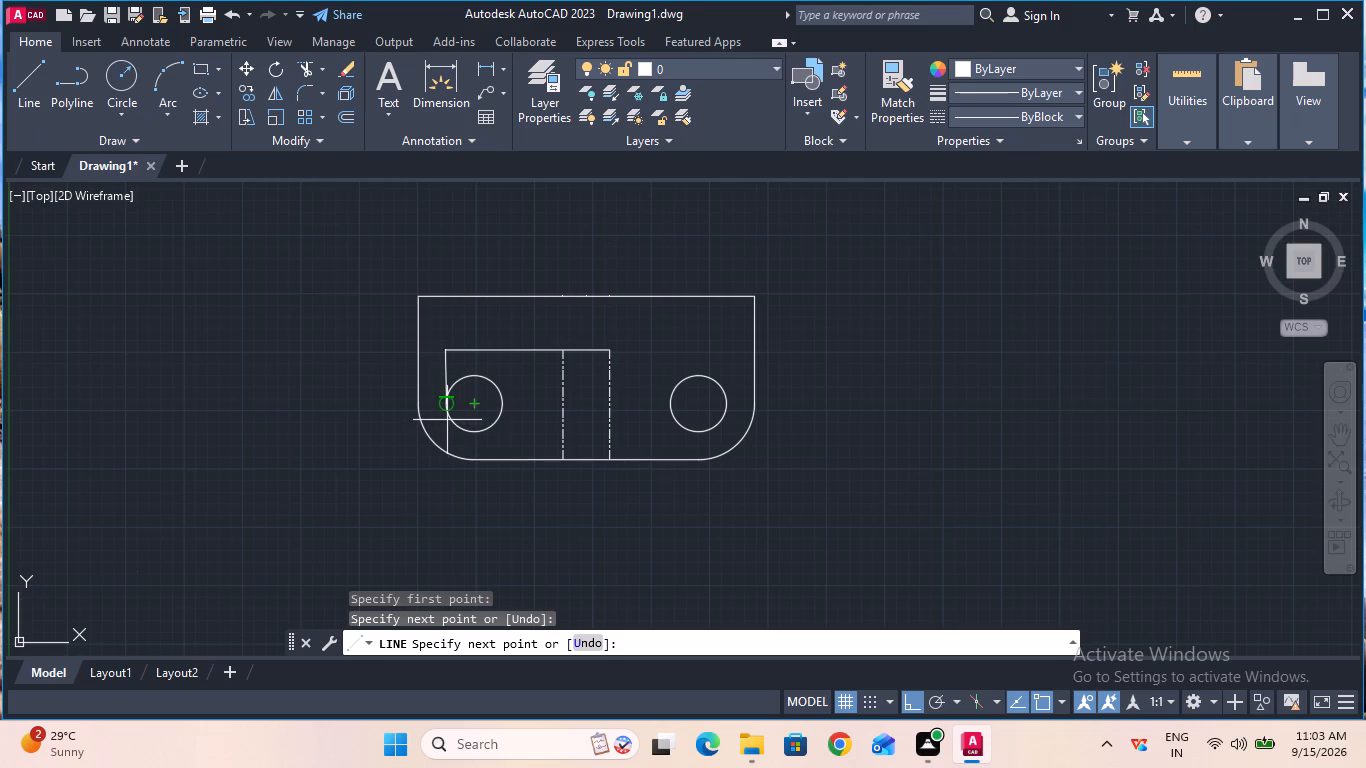
{"action": "key", "text": "Escape"}
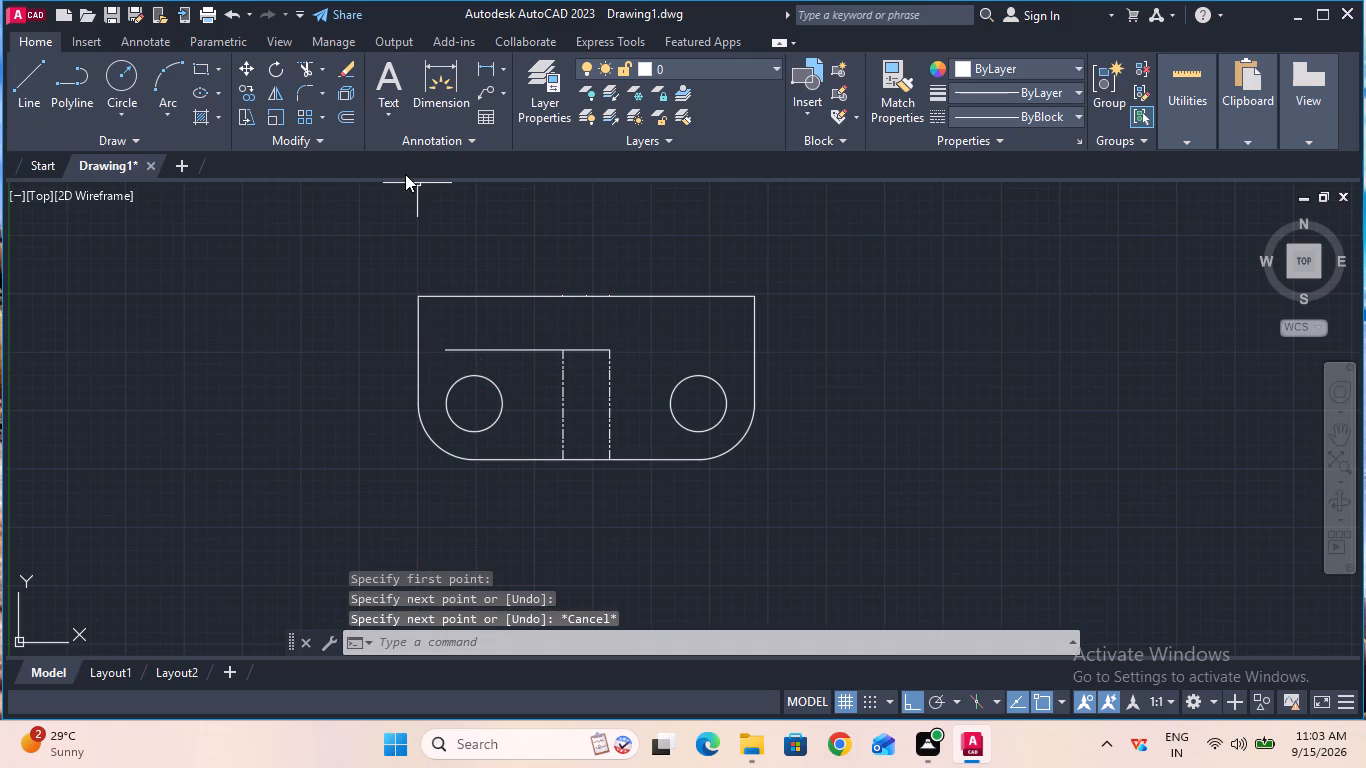
Draw a horizontal line rightward from the short connecting line's right end, stopping above the right hole's outer edge.
{"action": "left_click", "coordinate": [43, 95]}
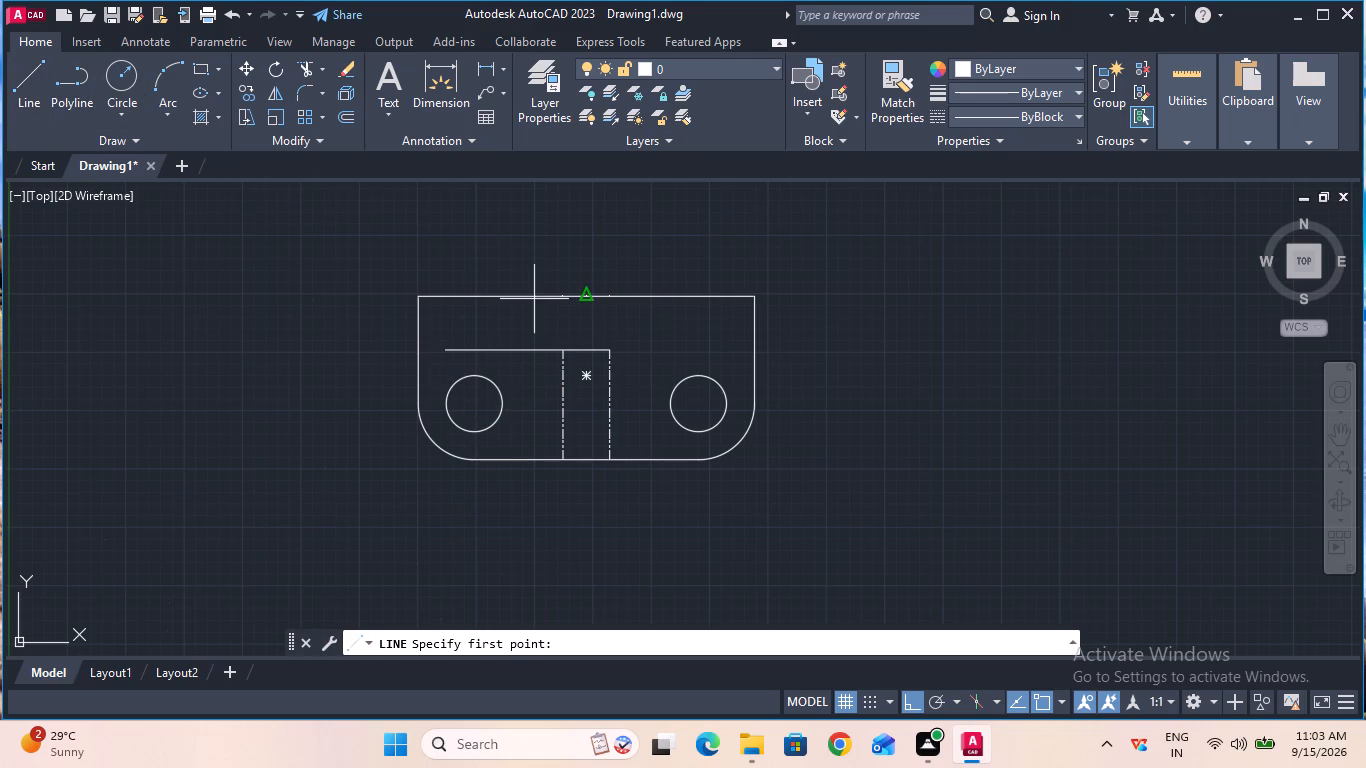
{"action": "left_click", "coordinate": [606, 347]}
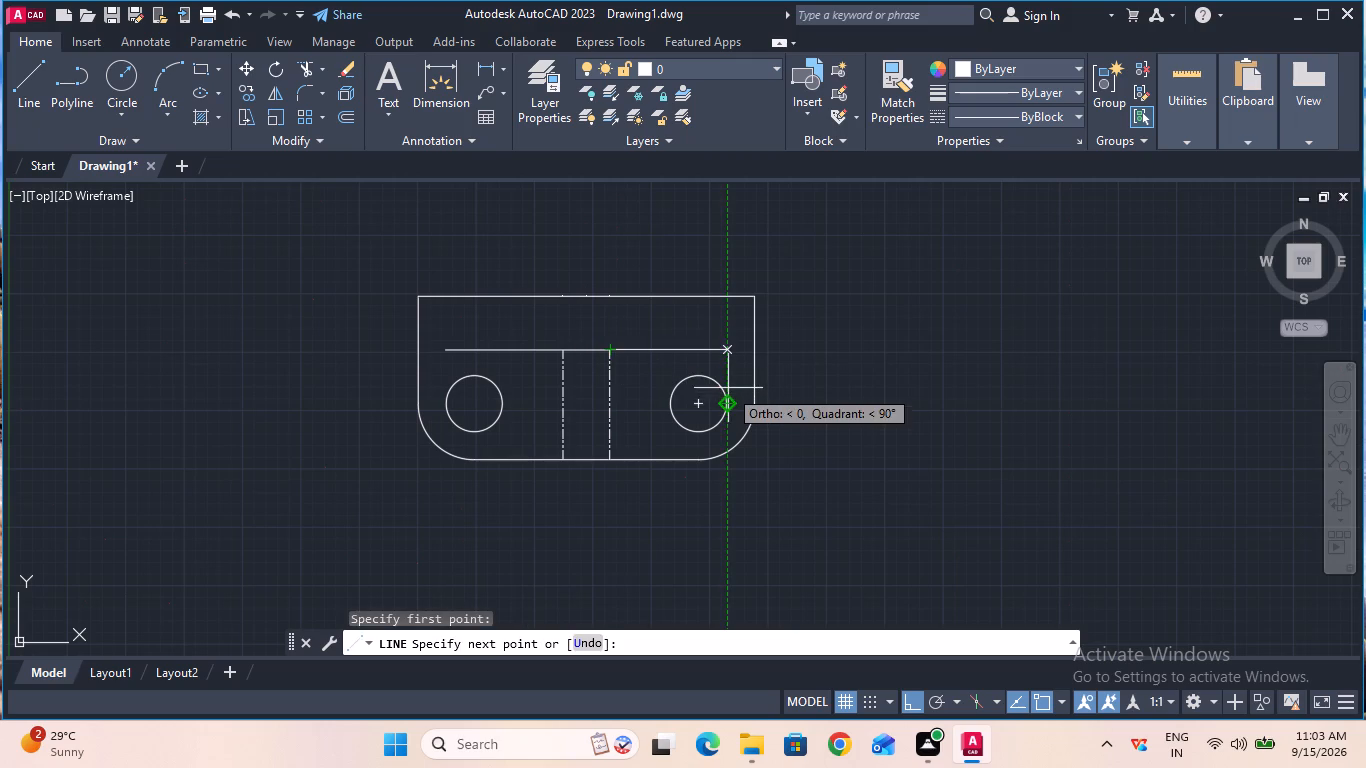
{"action": "left_click", "coordinate": [726, 361]}
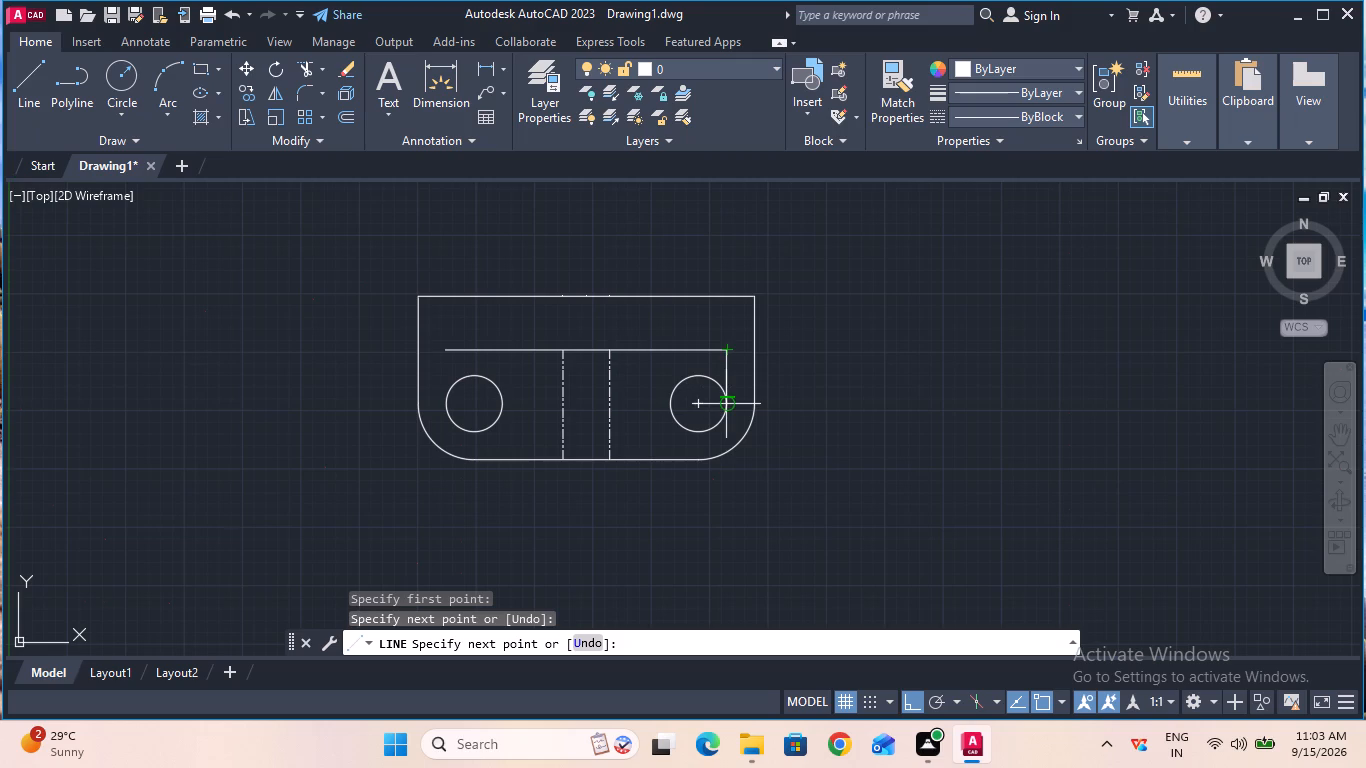
{"action": "key", "text": "Escape"}
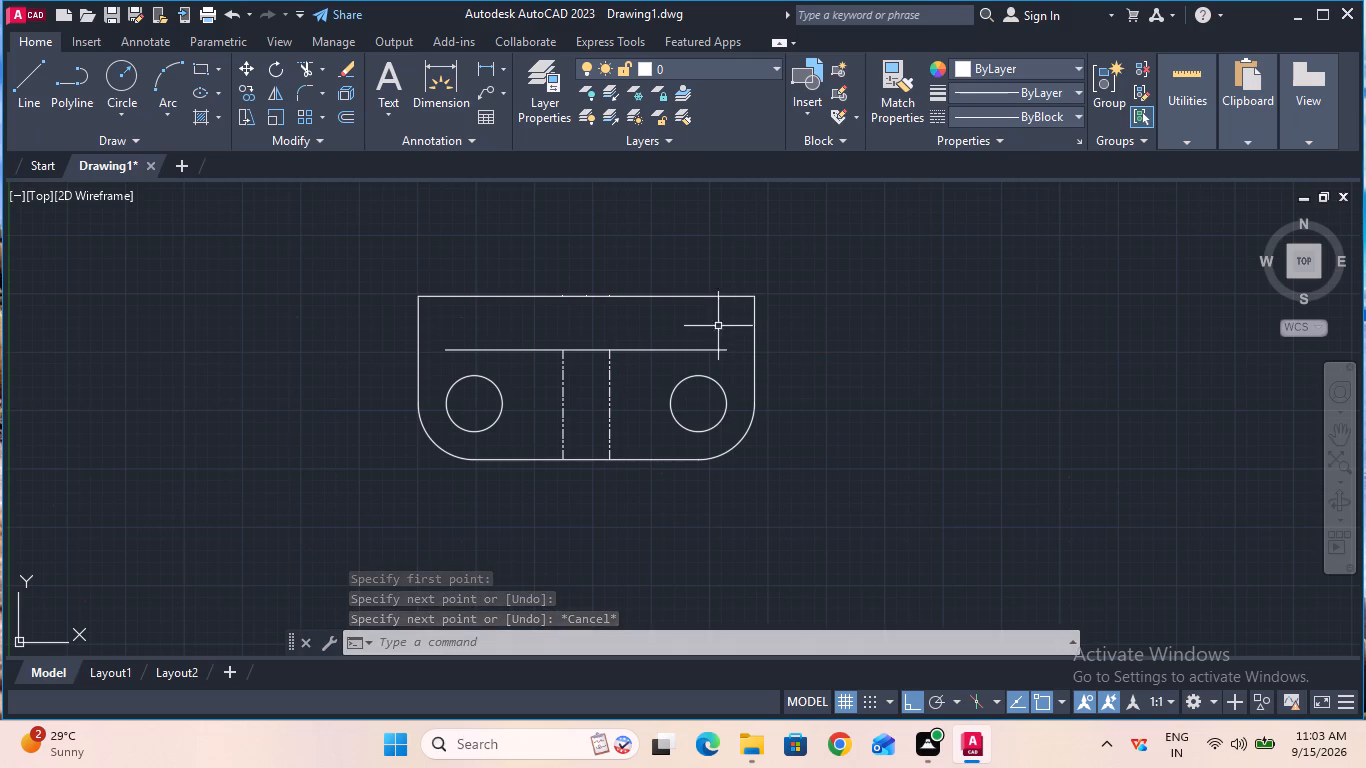
Change the linetype of the left vertical line between the holes to ByBlock.
{"action": "left_click", "coordinate": [561, 420]}
{"action": "type", "text": "pr"}
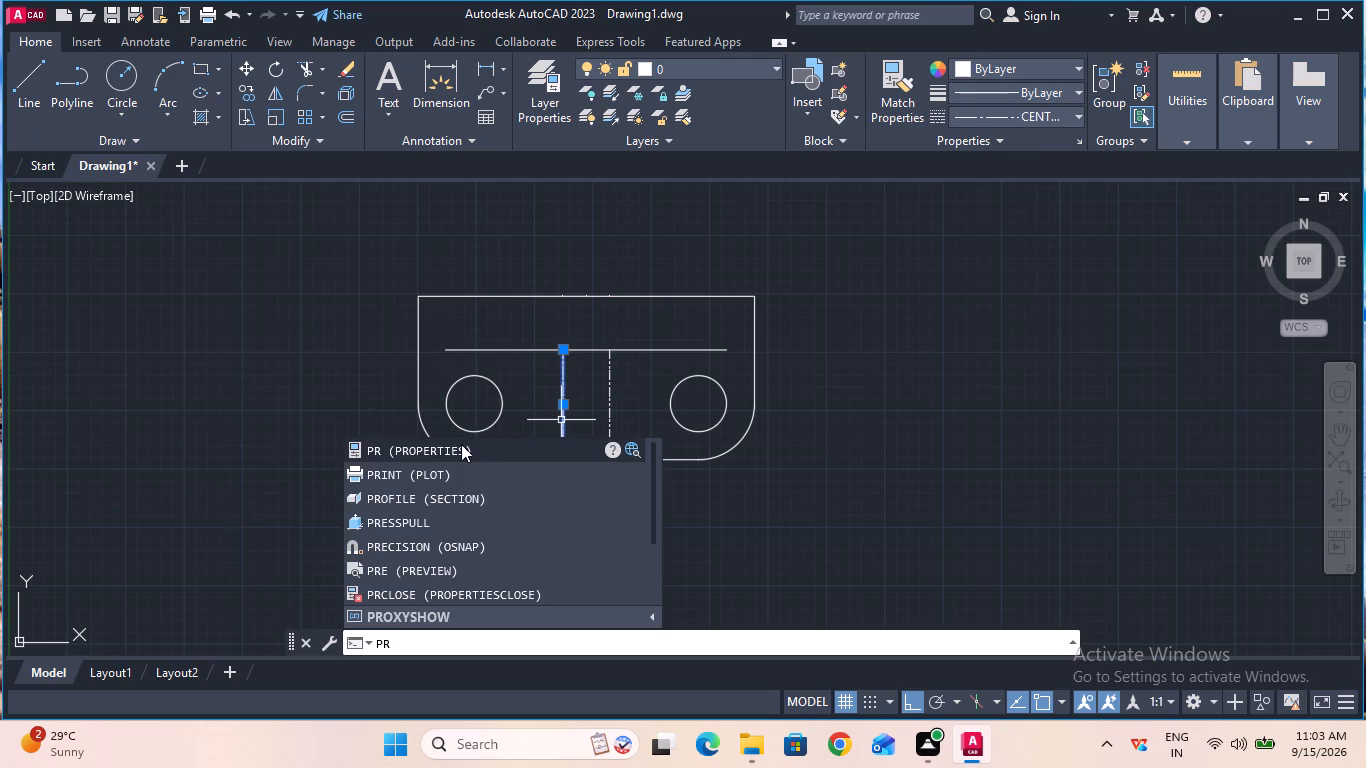
{"action": "left_click", "coordinate": [450, 454]}
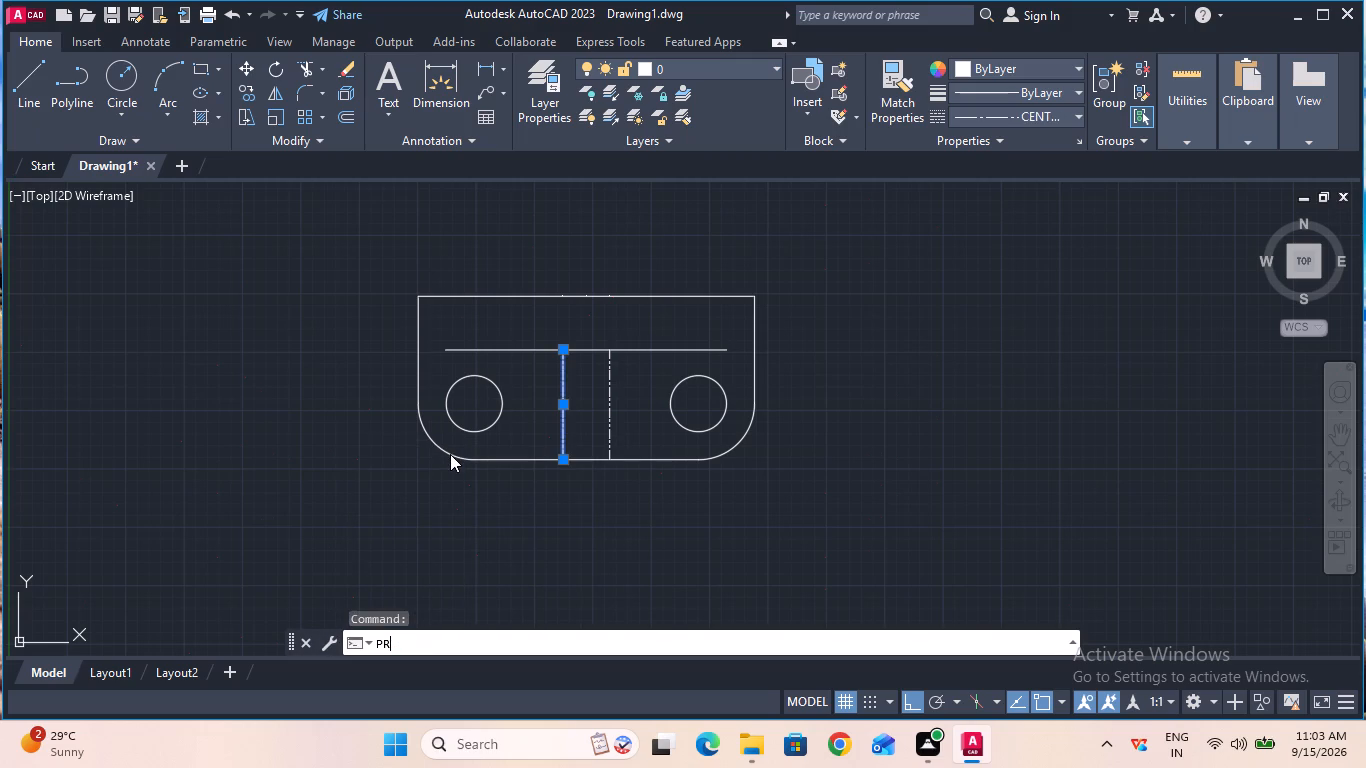
{"action": "left_click", "coordinate": [290, 162]}
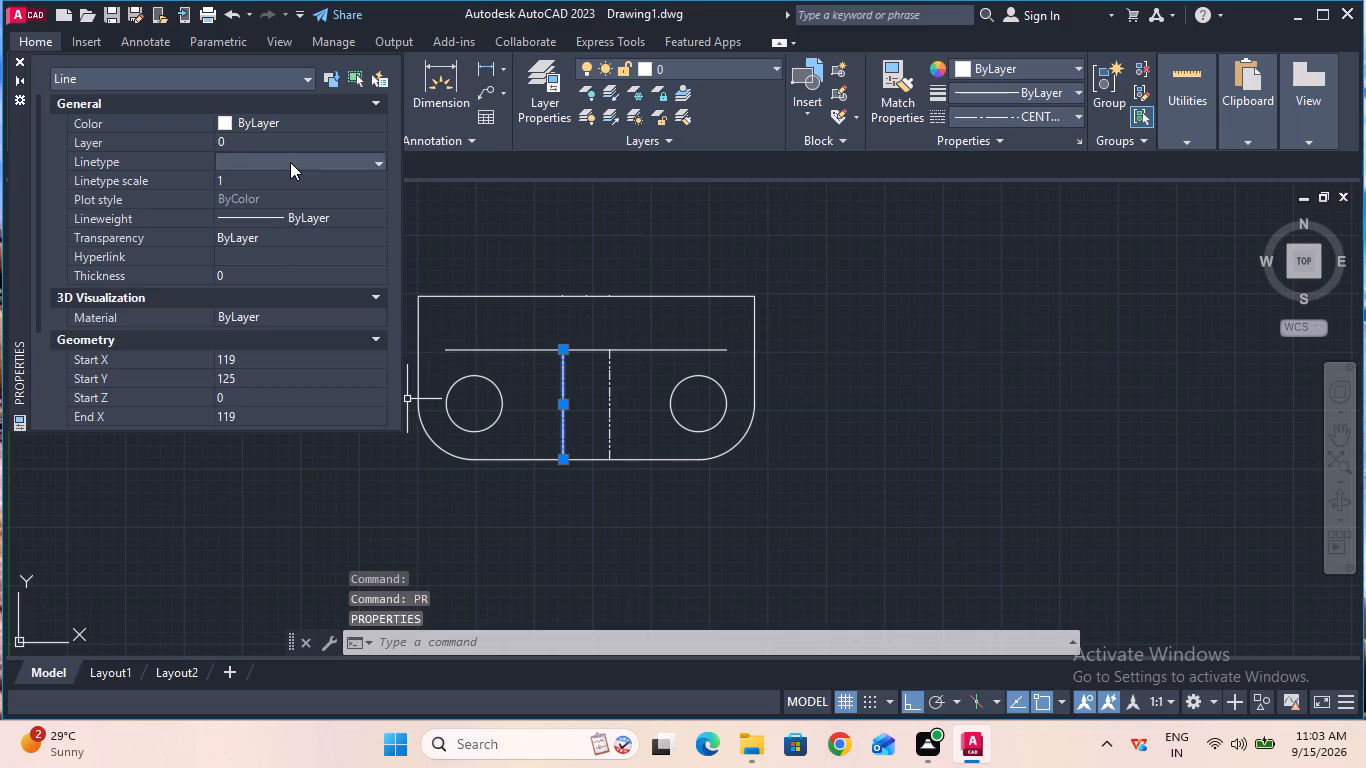
{"action": "left_click", "coordinate": [290, 162]}
{"action": "left_click", "coordinate": [295, 195]}
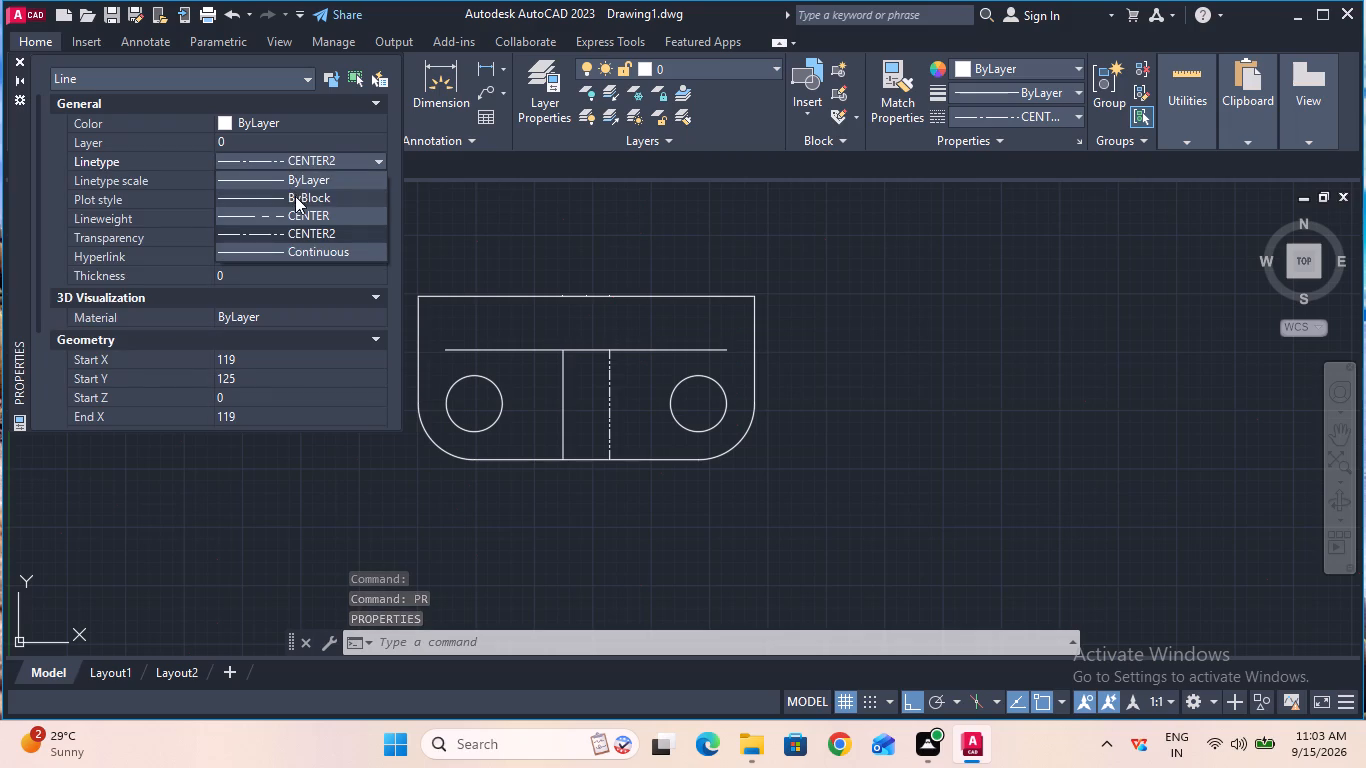
Change the linetype of the right vertical line between the holes to ByBlock, then close the object properties.
{"action": "left_click", "coordinate": [611, 404]}
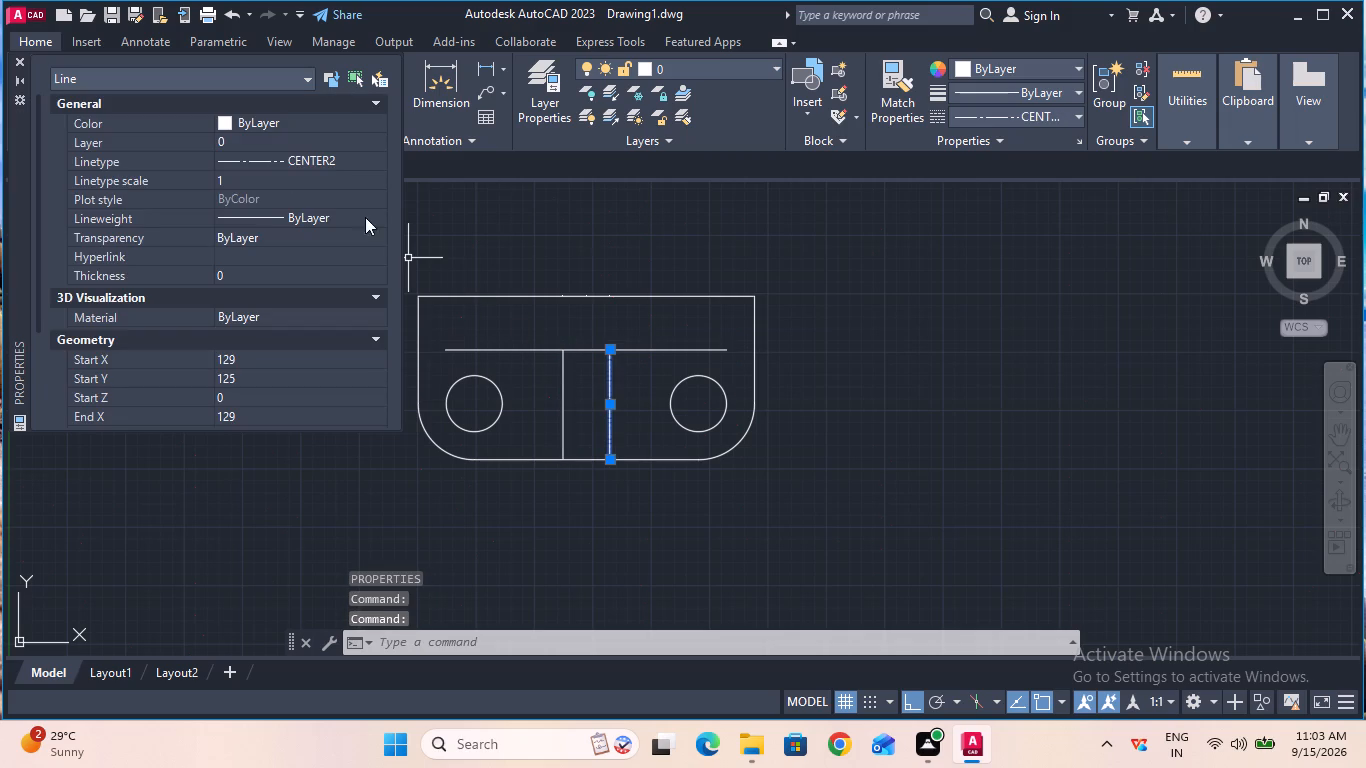
{"action": "left_click", "coordinate": [334, 161]}
{"action": "left_click", "coordinate": [334, 161]}
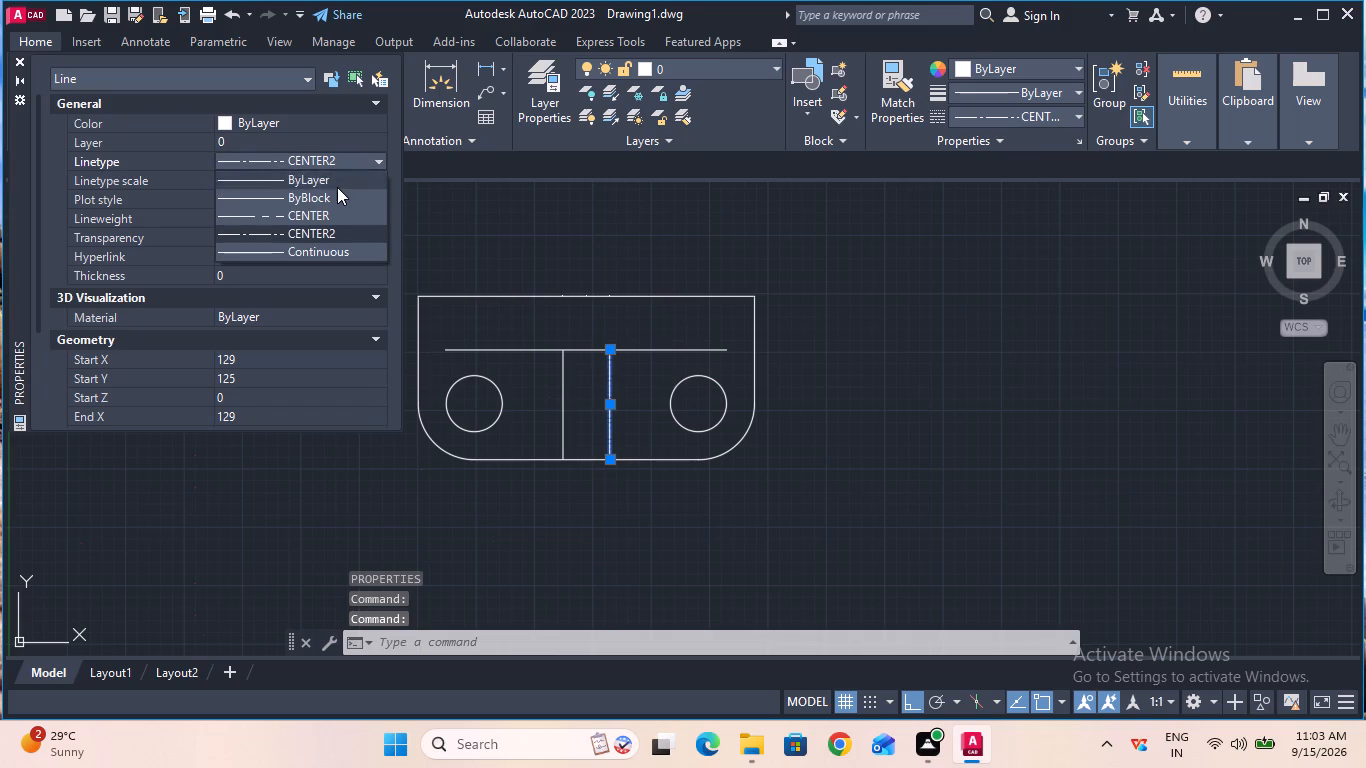
{"action": "left_click", "coordinate": [340, 200]}
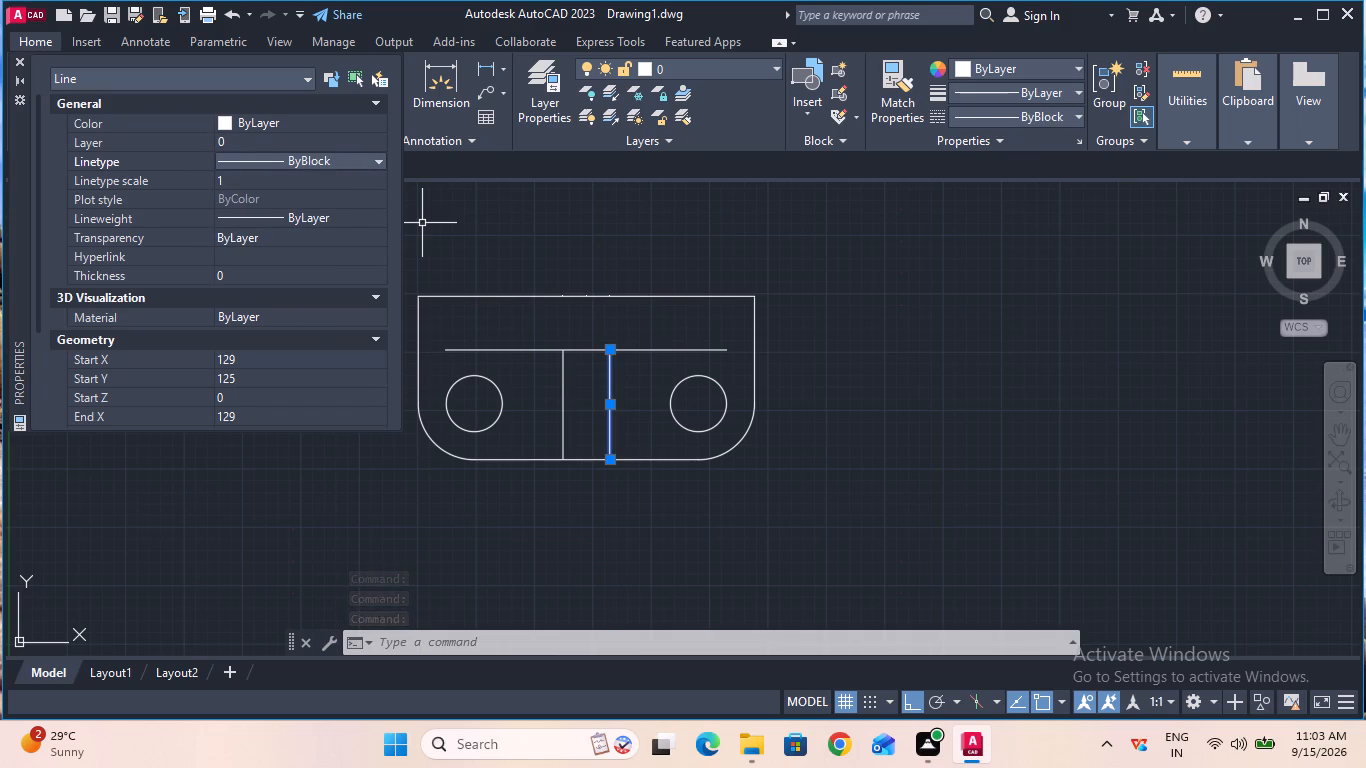
{"action": "key", "text": "Escape"}
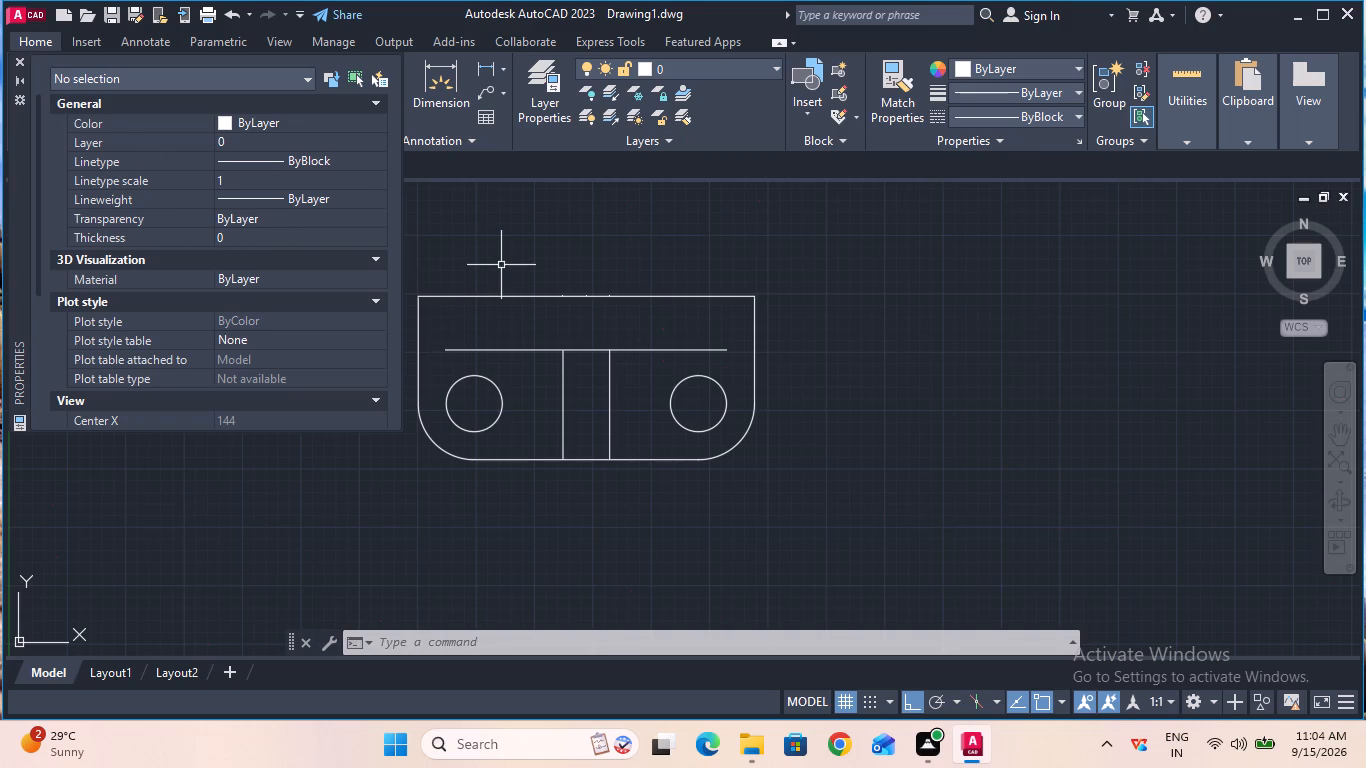
{"action": "key", "text": "Escape"}
{"action": "key", "text": "Escape"}
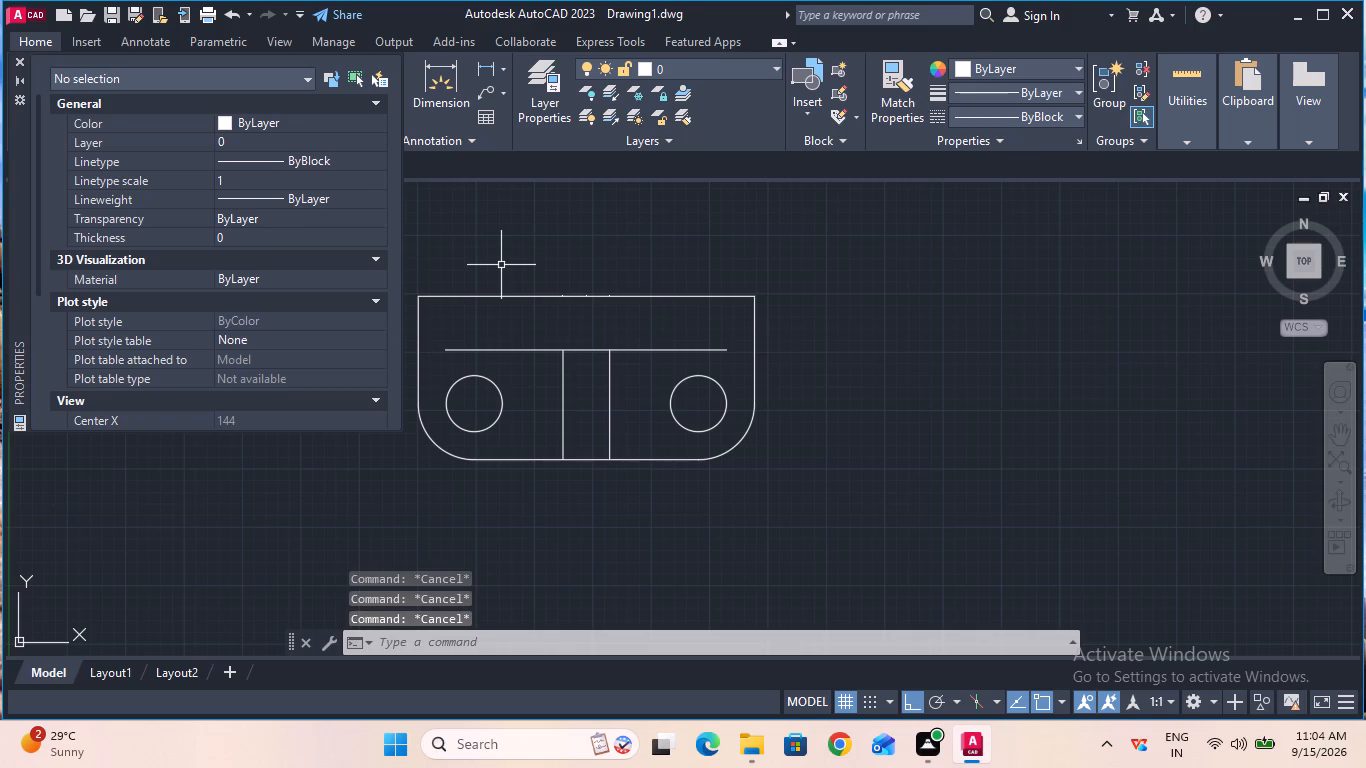
{"action": "left_click", "coordinate": [20, 55]}
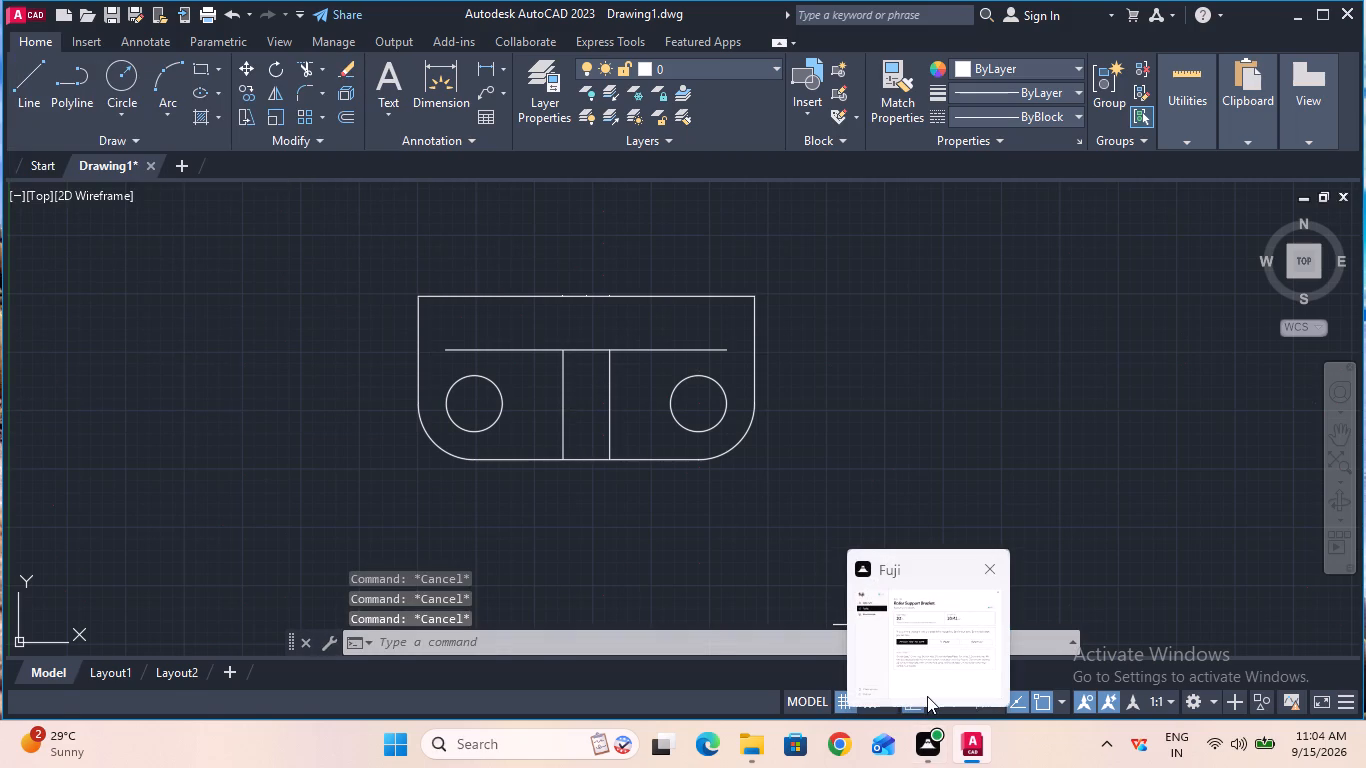
Join the horizontal segments above the holes, including the two vertical rib lines in the selection.
{"action": "left_click", "coordinate": [1011, 754]}
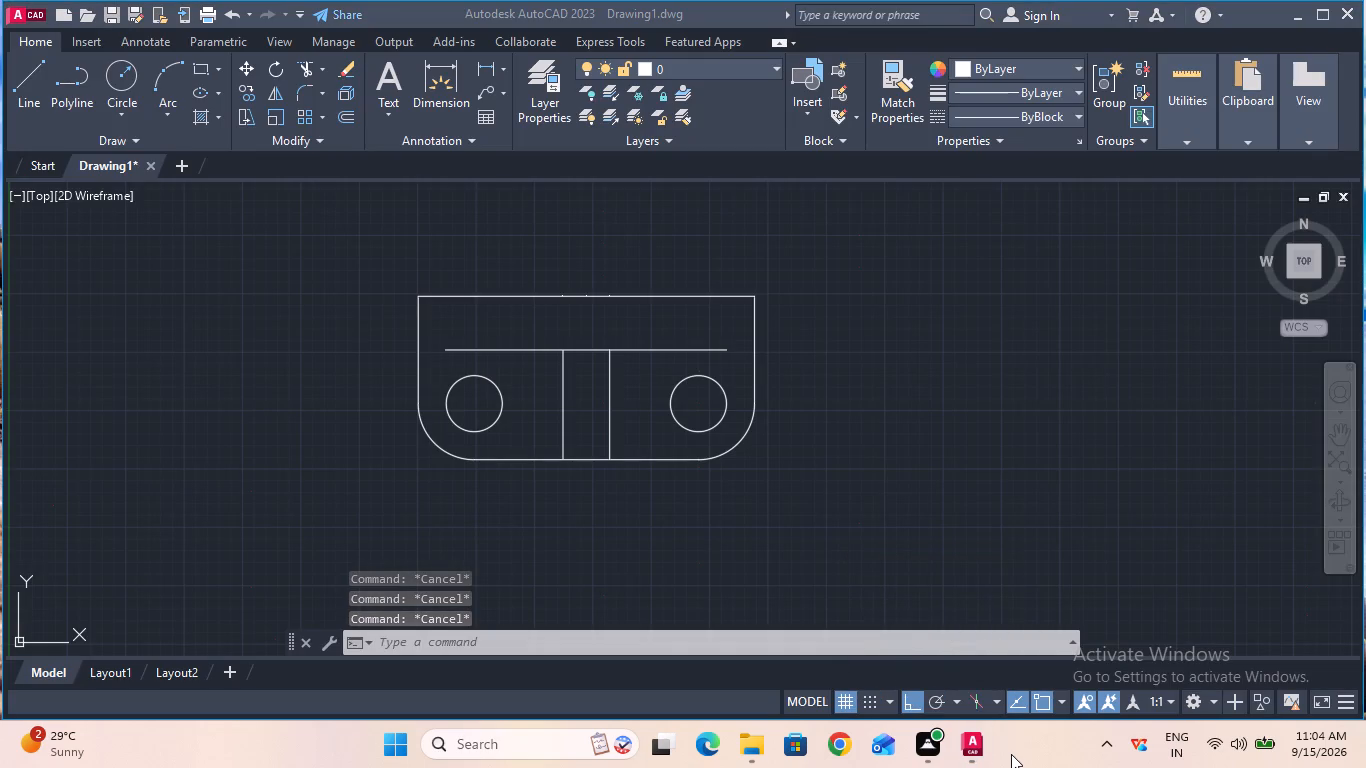
{"action": "left_click", "coordinate": [626, 519]}
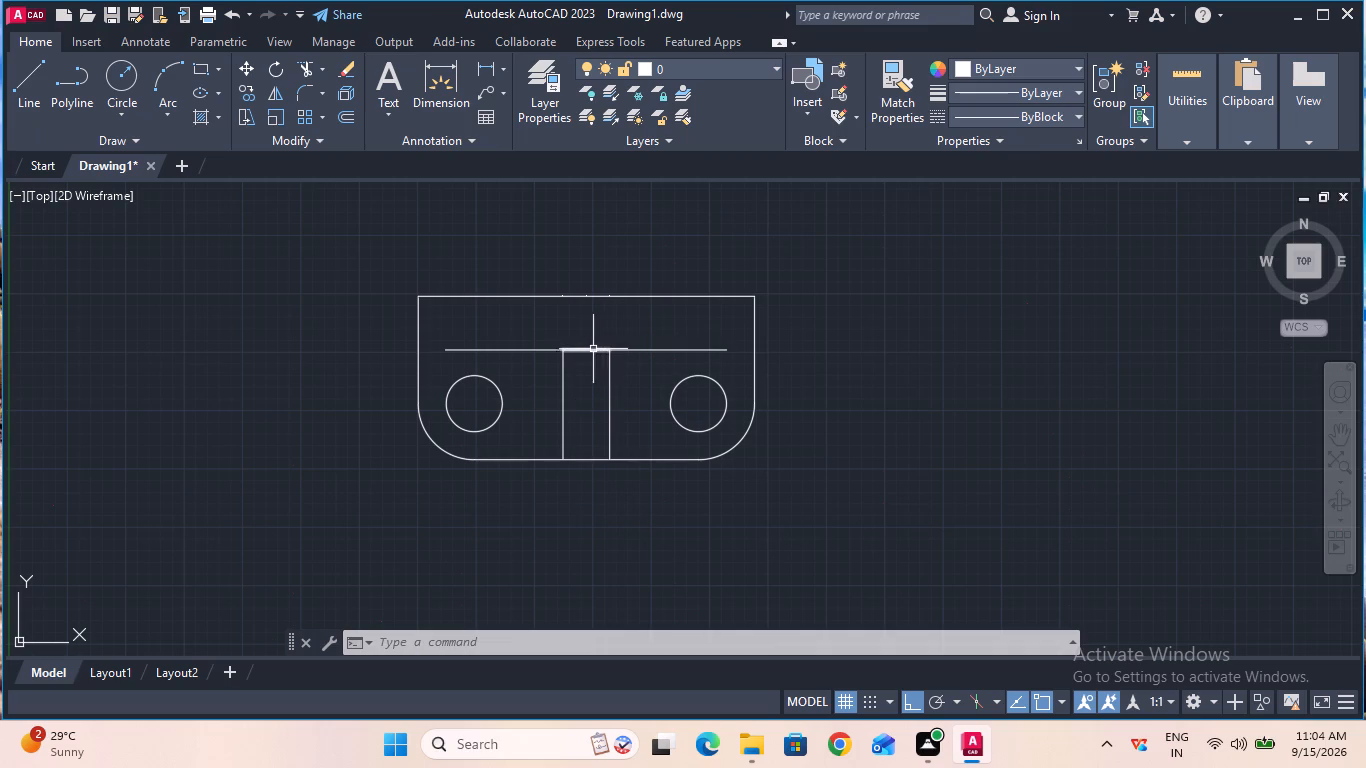
{"action": "left_click_drag", "start_coordinate": [423, 359], "coordinate": [674, 356]}
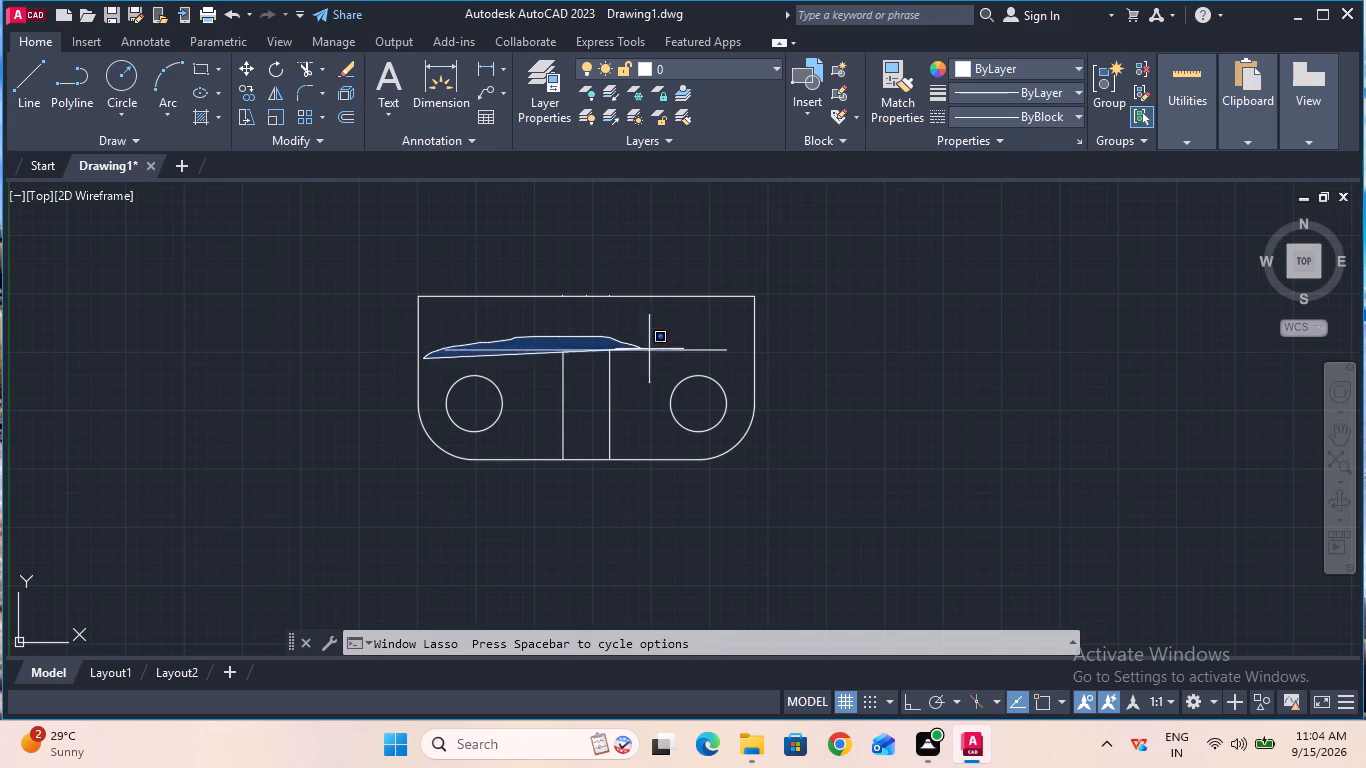
{"action": "left_click_drag", "start_coordinate": [674, 356], "coordinate": [722, 331]}
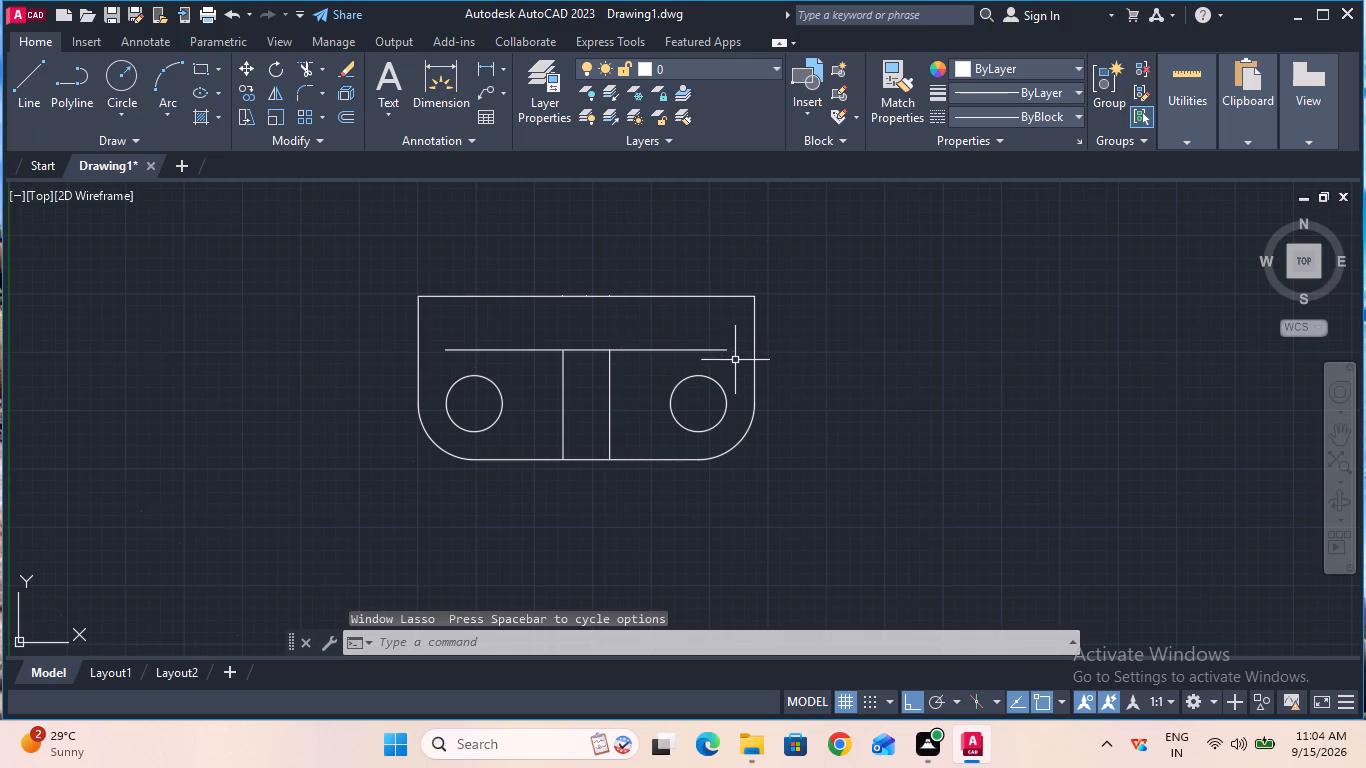
{"action": "left_click", "coordinate": [735, 360]}
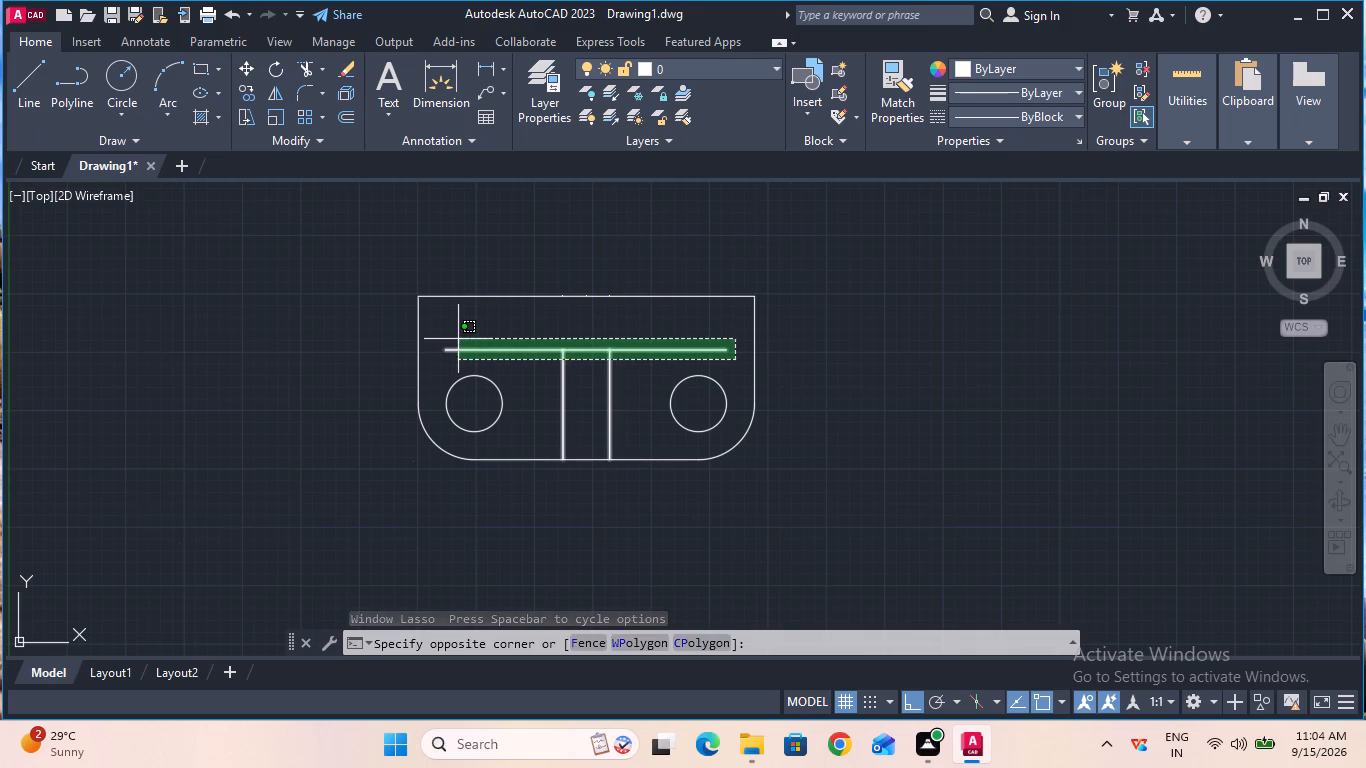
{"action": "left_click", "coordinate": [433, 338]}
{"action": "type", "text": "joi"}
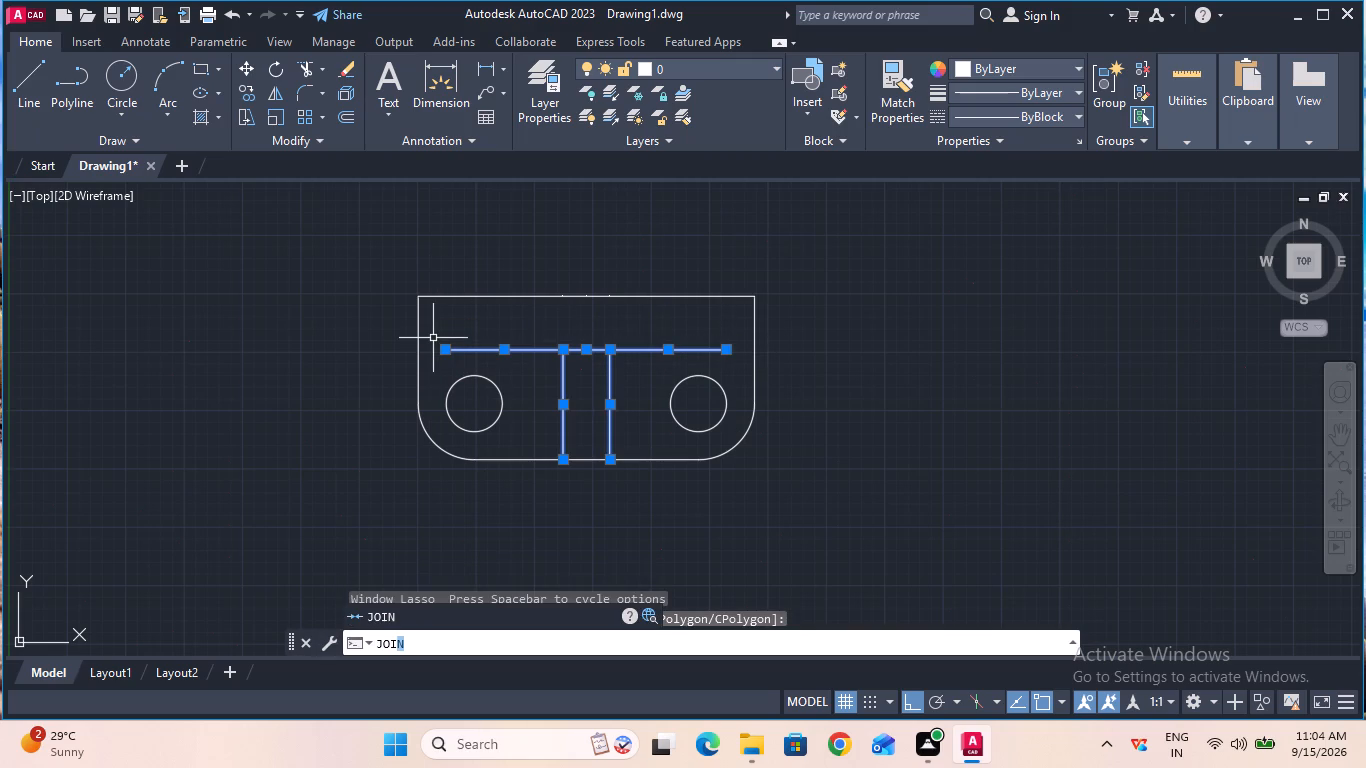
{"action": "left_click", "coordinate": [433, 608]}
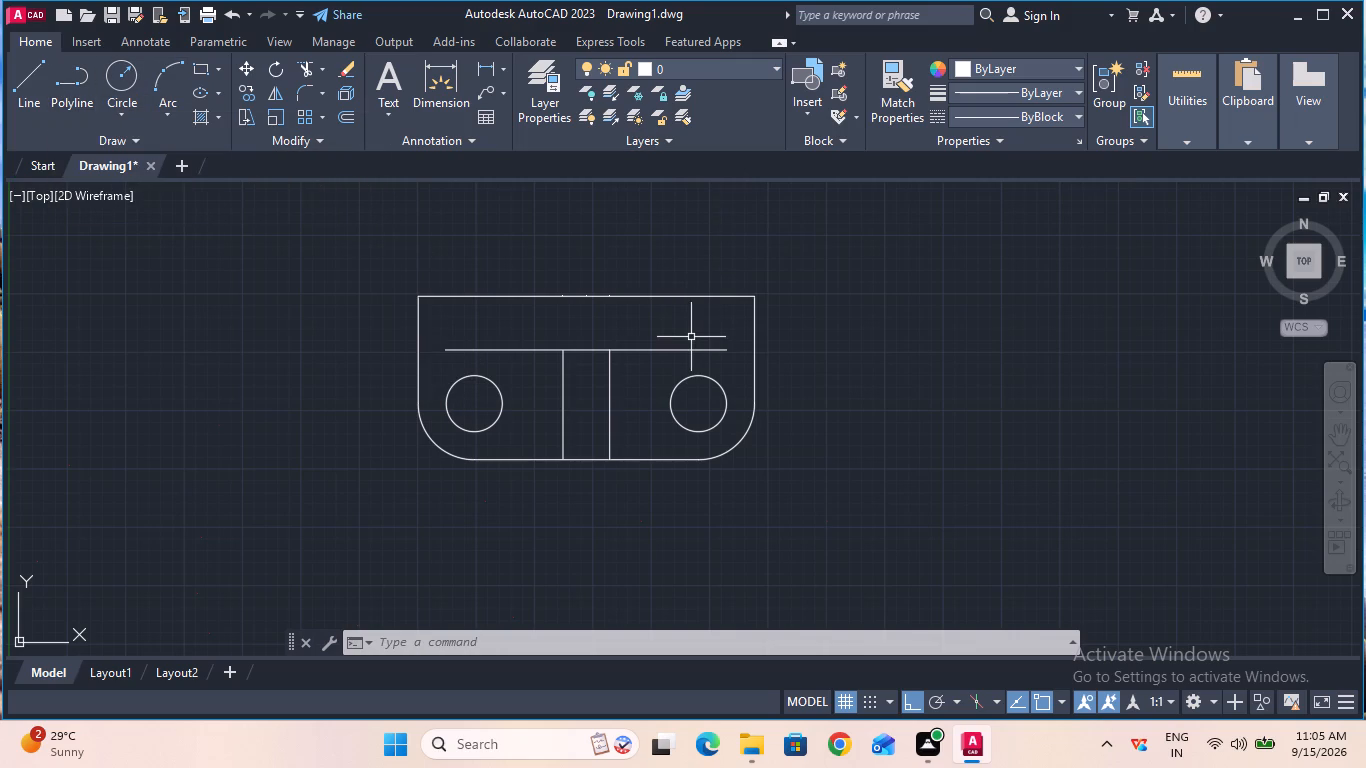
Create a centerline between the left and right outer vertical edges of the base.
{"action": "type", "text": "cl"}
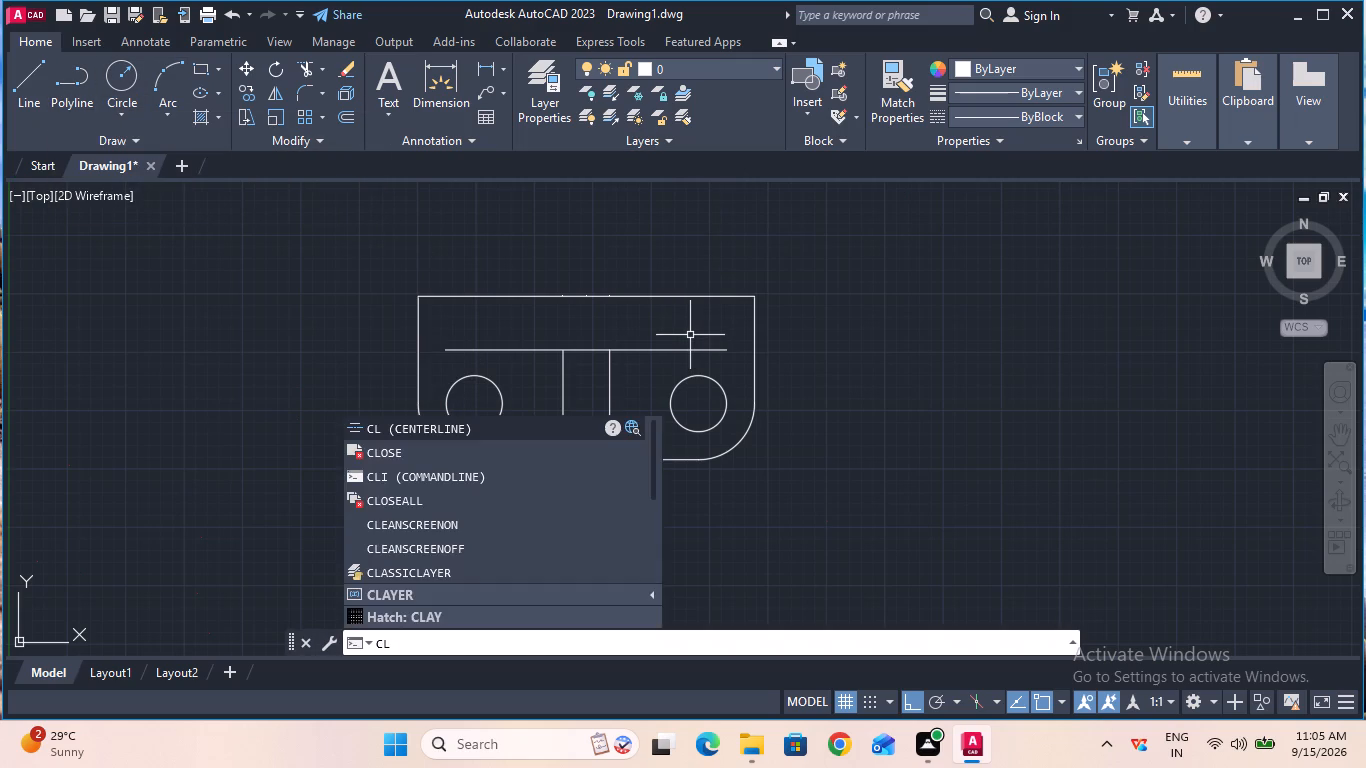
{"action": "key", "text": "Return"}
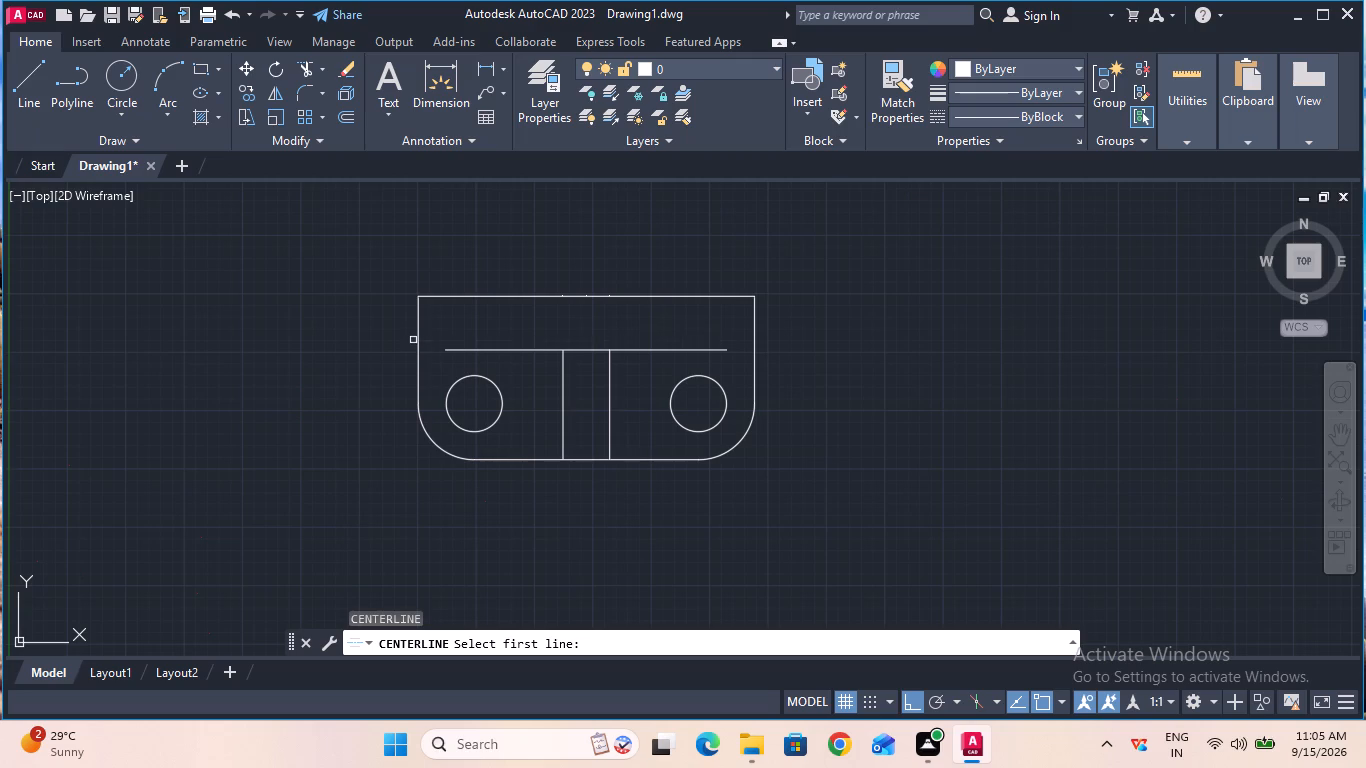
{"action": "left_click", "coordinate": [420, 336]}
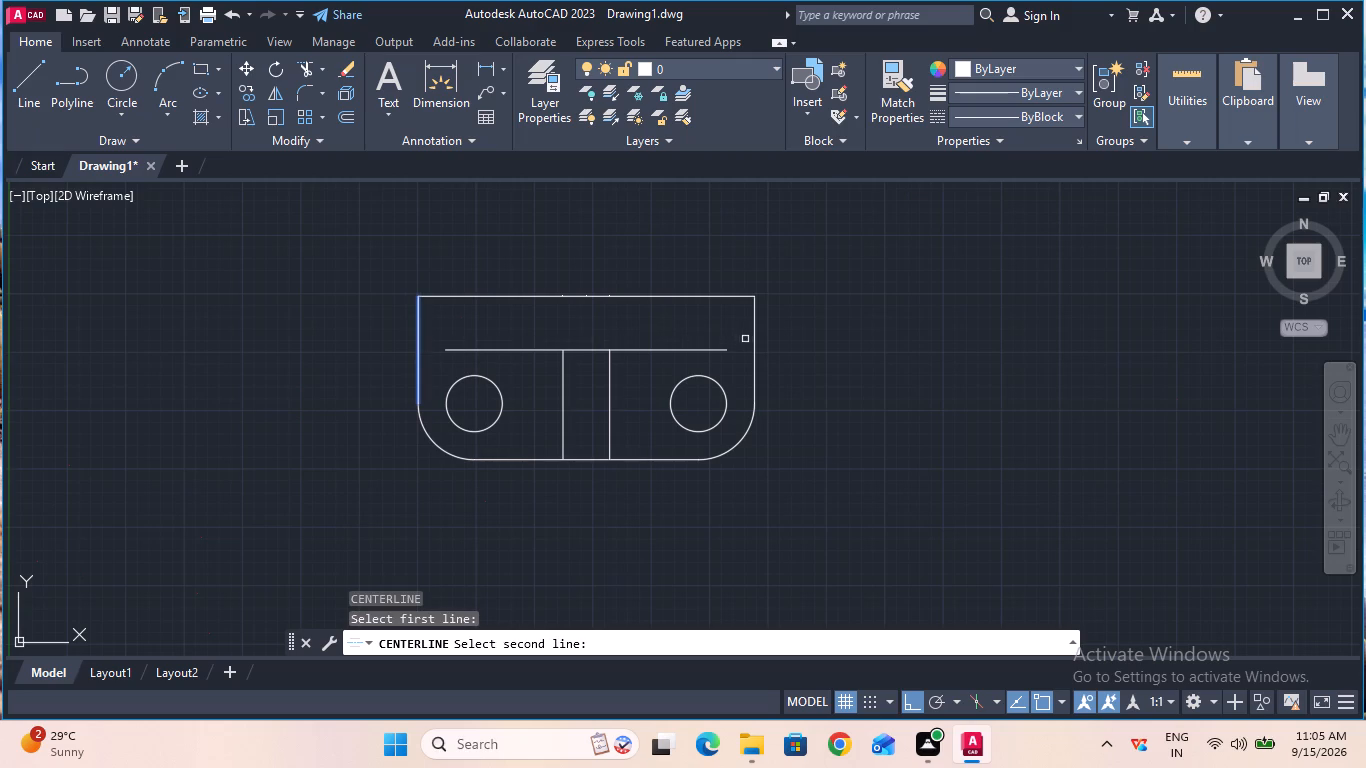
{"action": "left_click", "coordinate": [752, 339]}
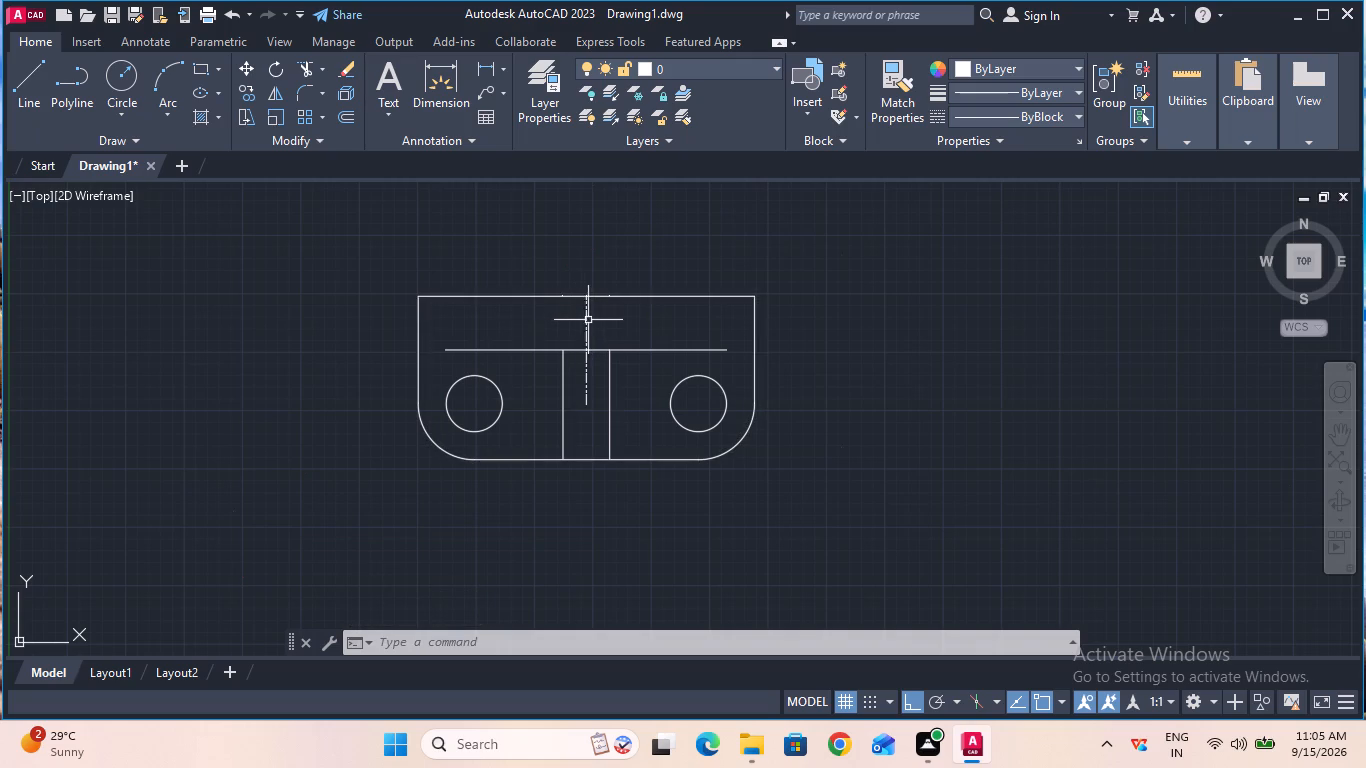
Explode the new centerline between the outer edges.
{"action": "left_click", "coordinate": [586, 320]}
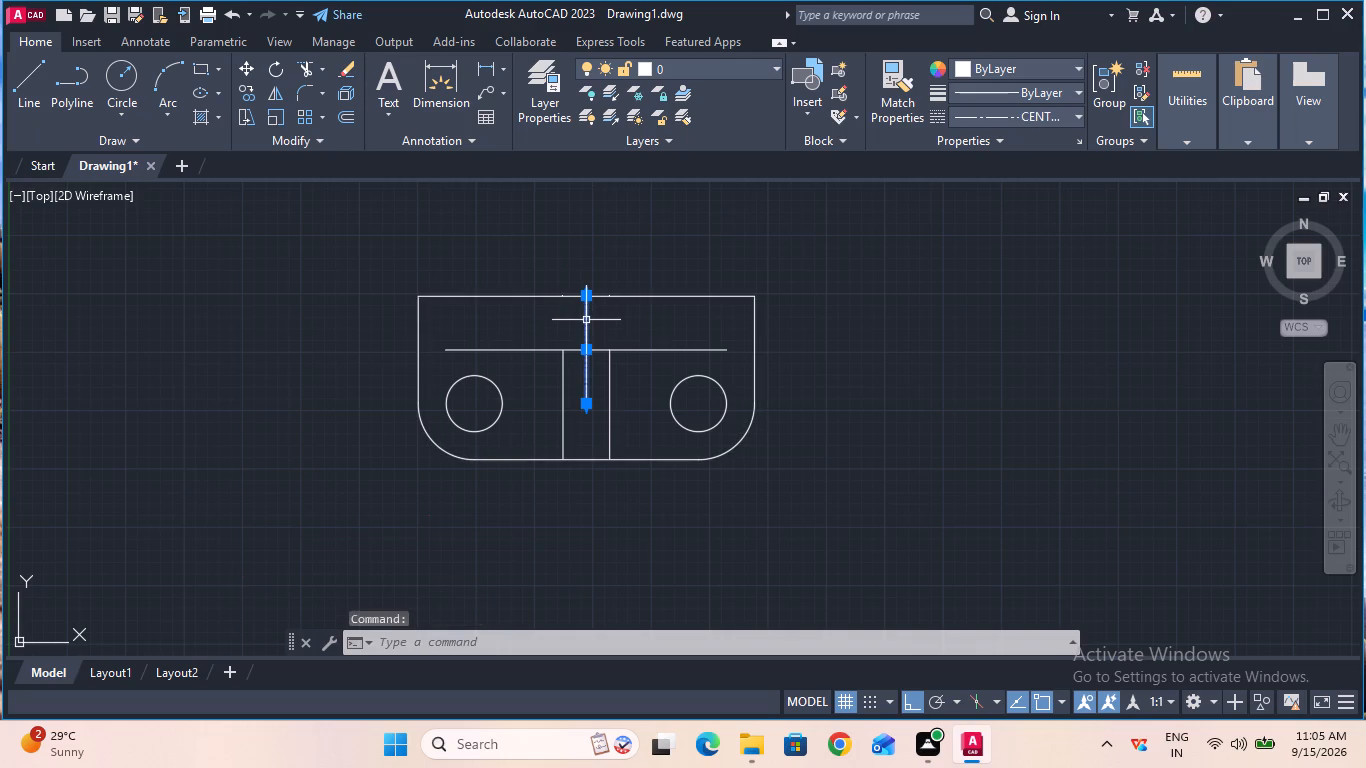
{"action": "type", "text": "ex"}
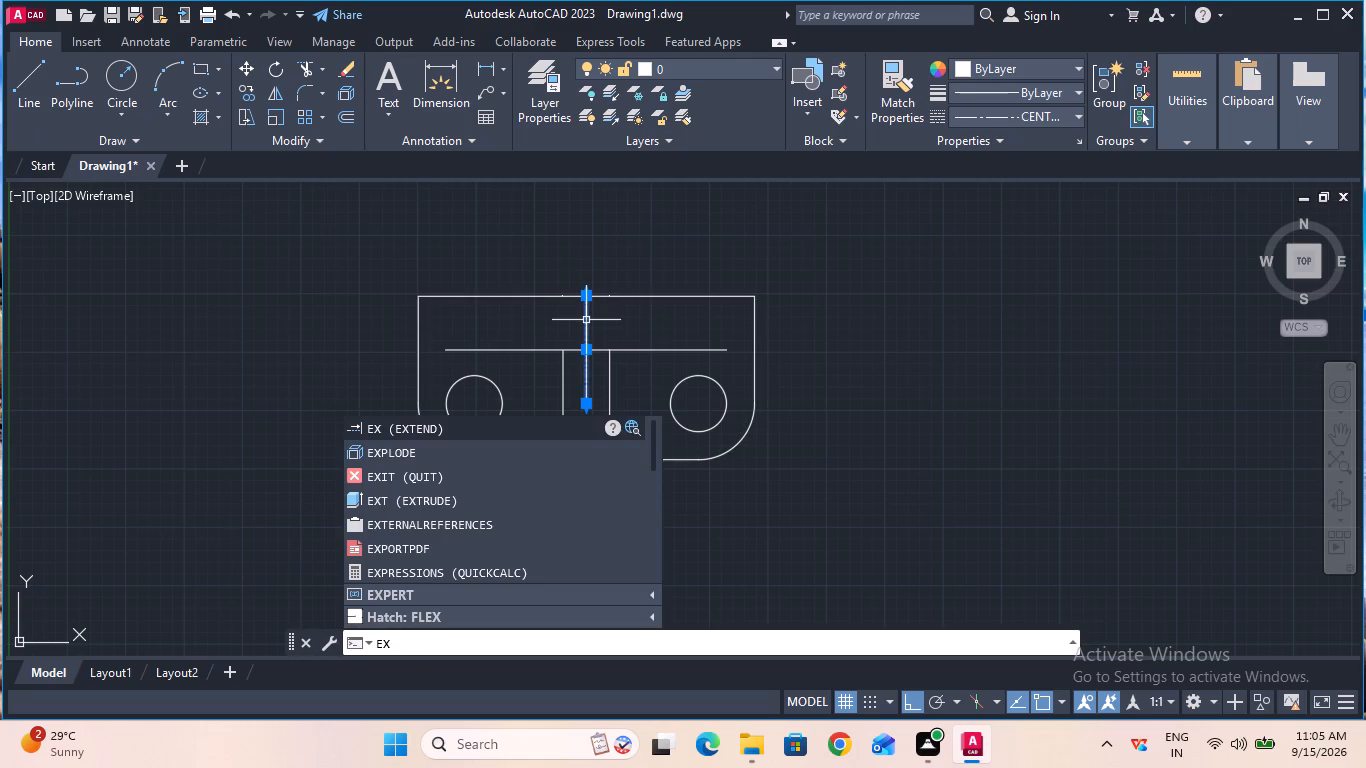
{"action": "left_click", "coordinate": [511, 461]}
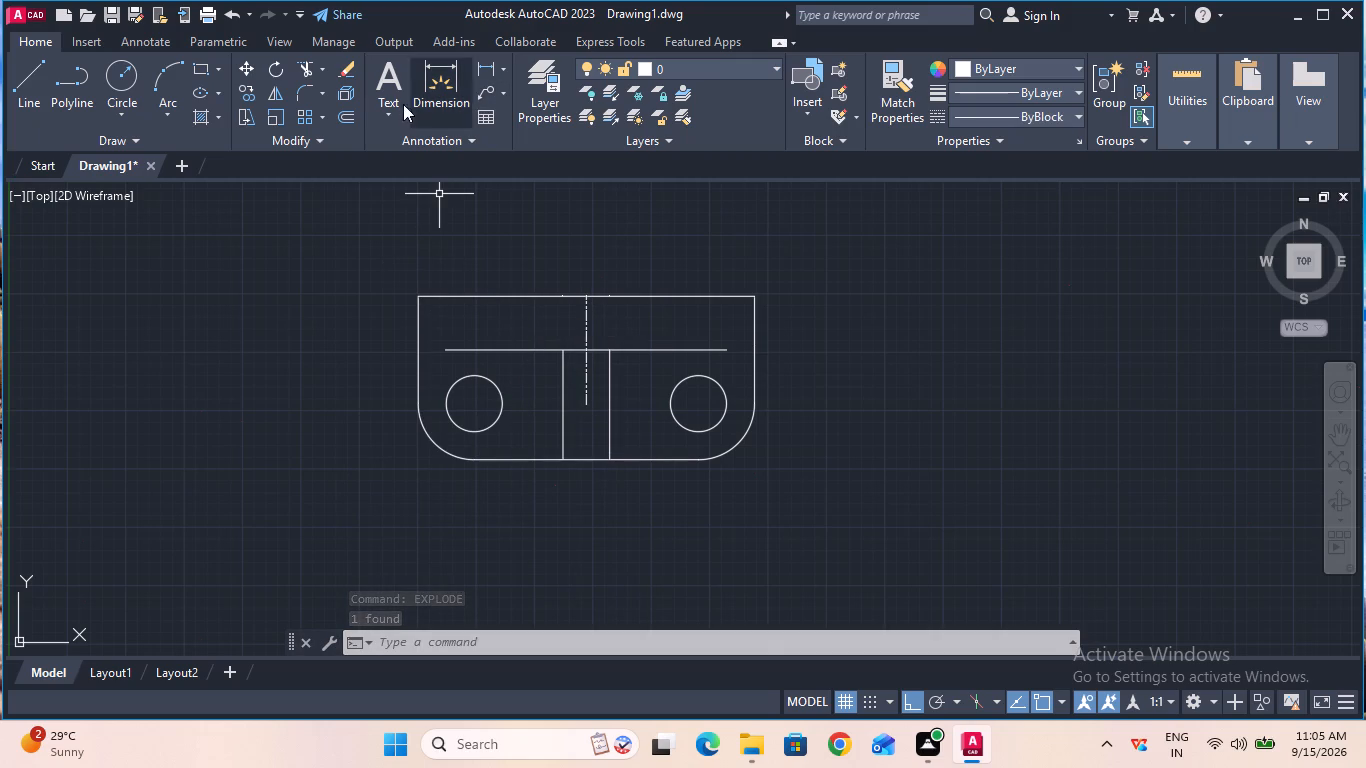
Offset the exploded centerline 15 mm to both the left and the right.
{"action": "left_click", "coordinate": [352, 113]}
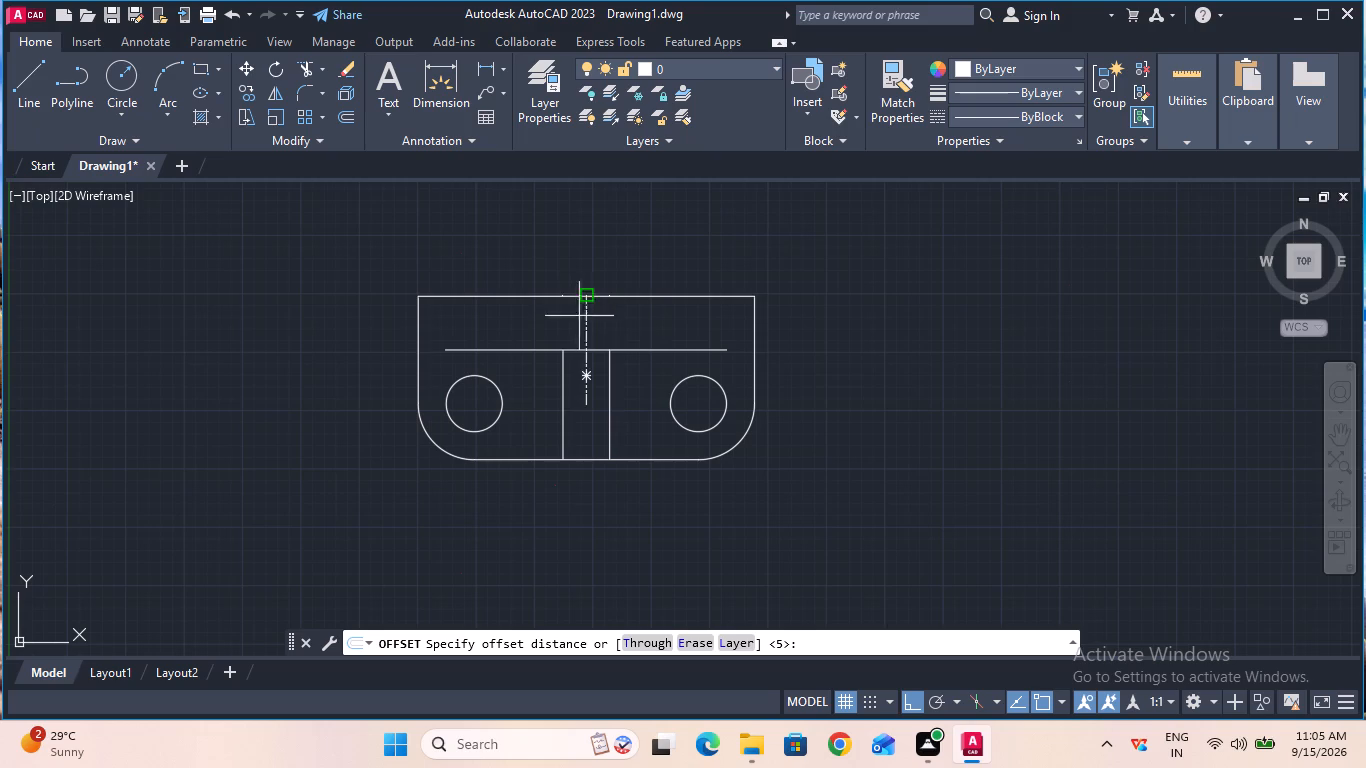
{"action": "left_click", "coordinate": [589, 376]}
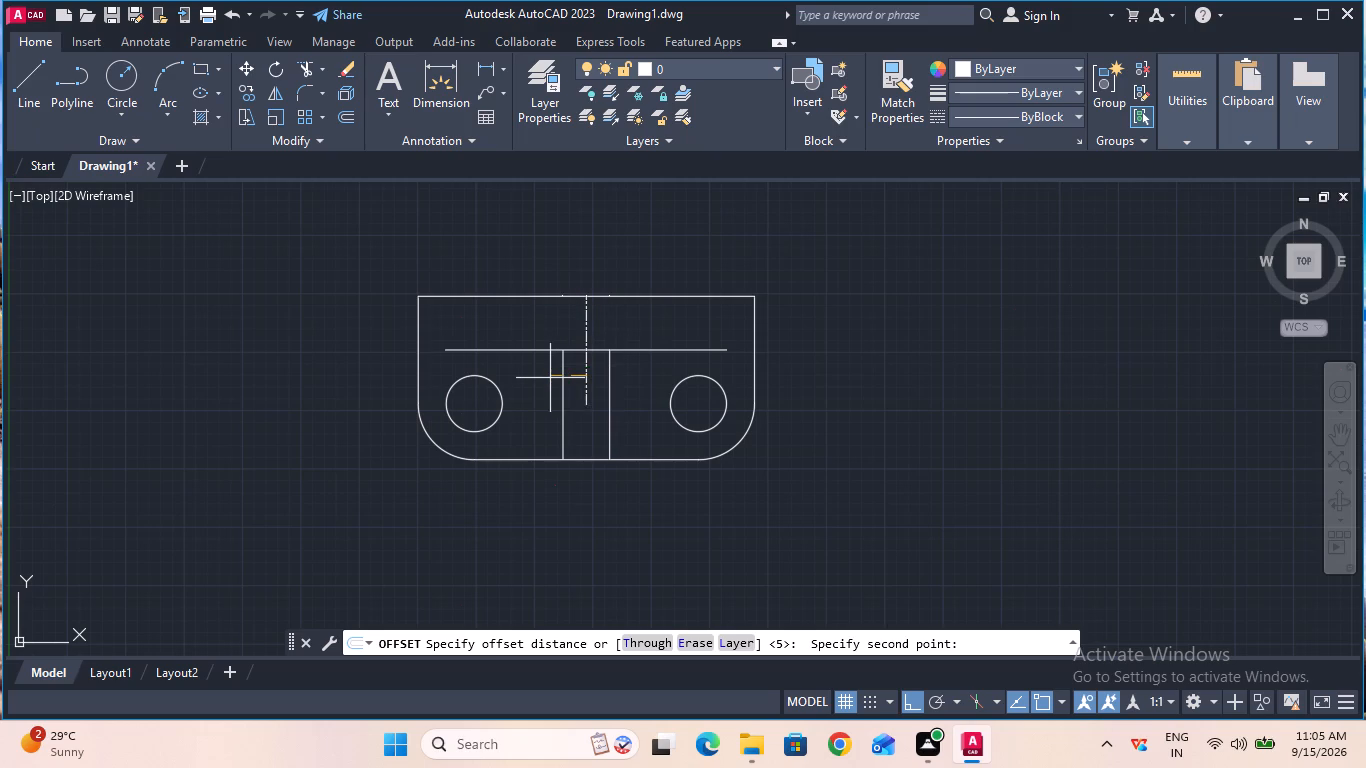
{"action": "type", "text": "15"}
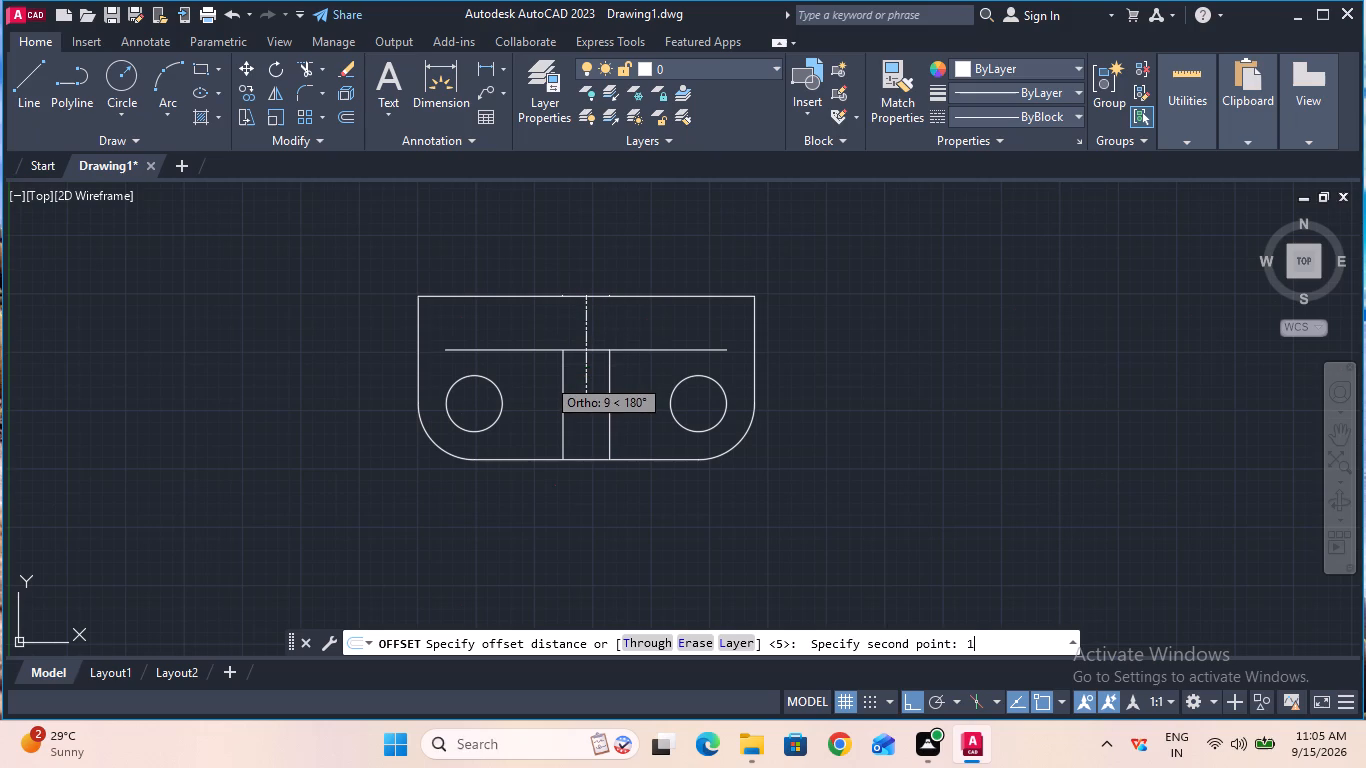
{"action": "key", "text": "Return"}
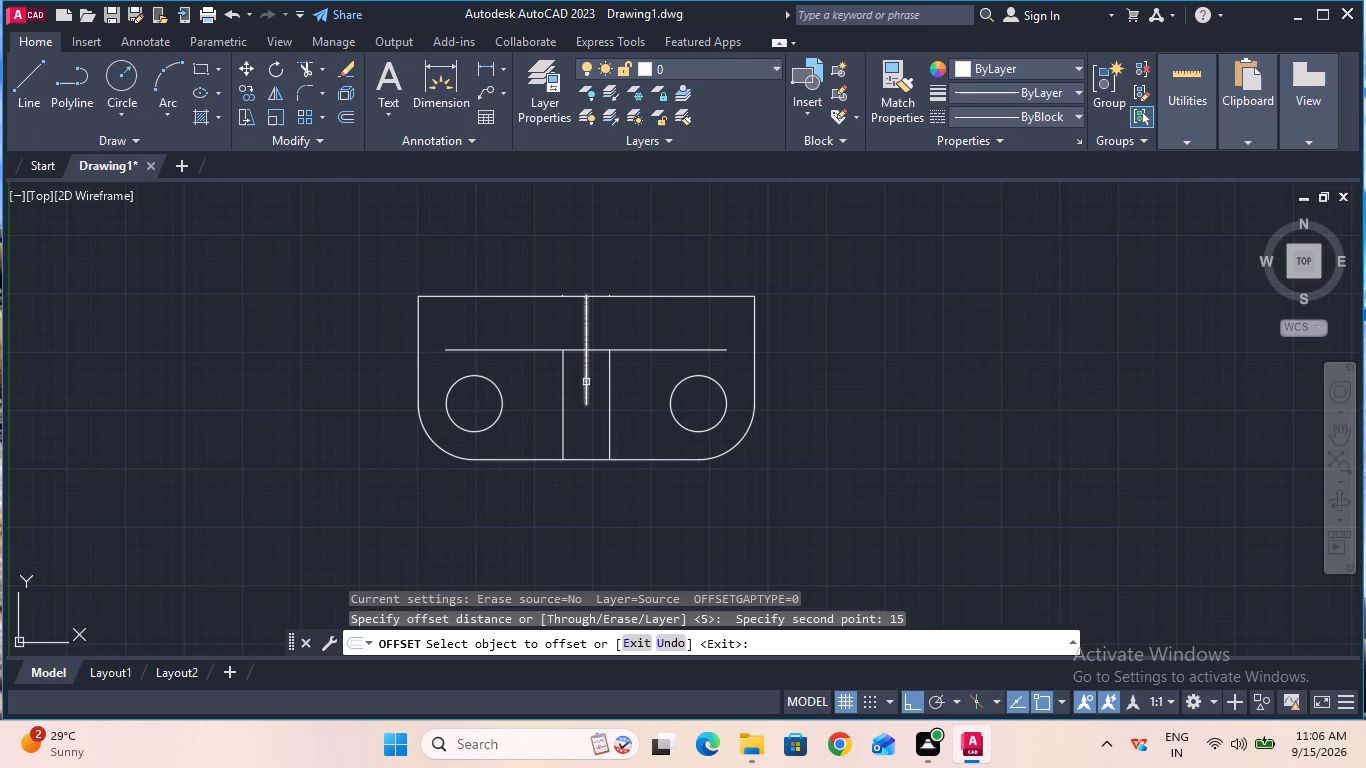
{"action": "left_click", "coordinate": [587, 383]}
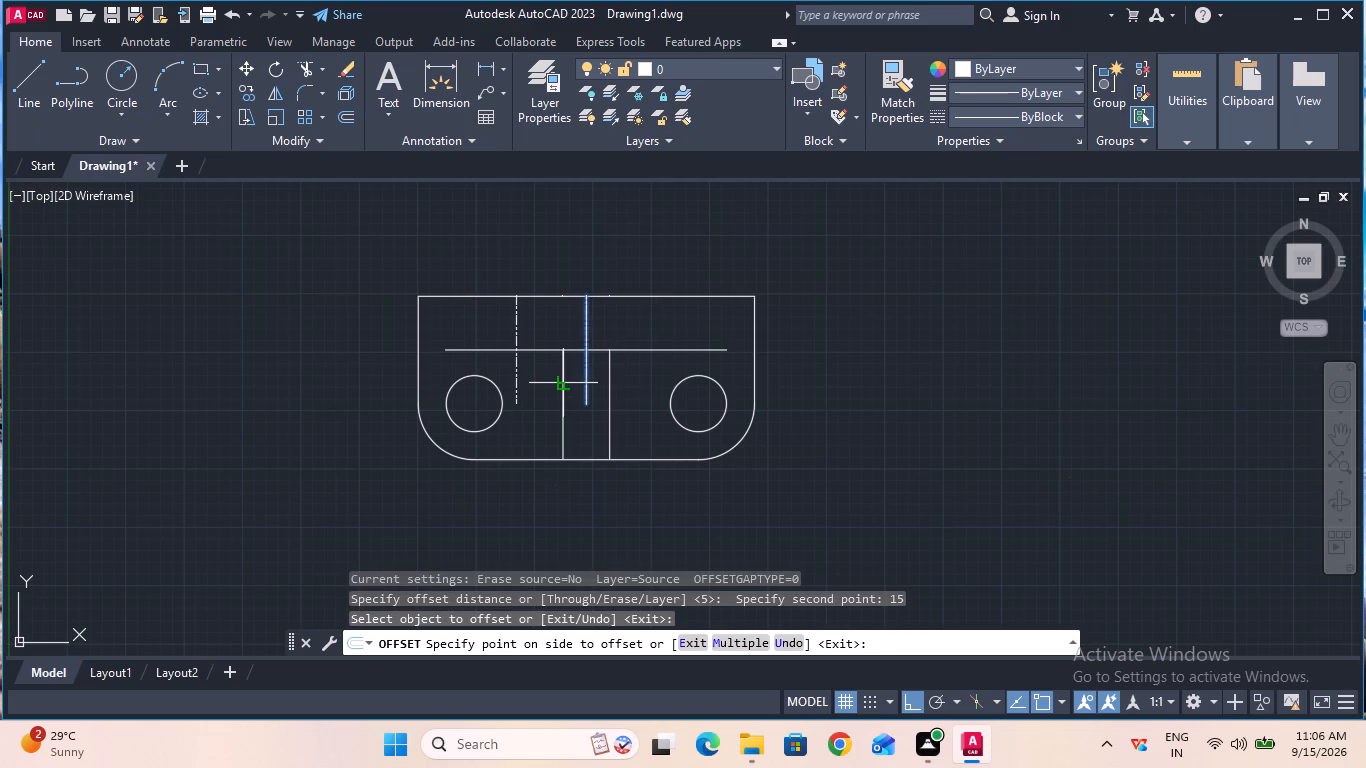
{"action": "left_click", "coordinate": [532, 374]}
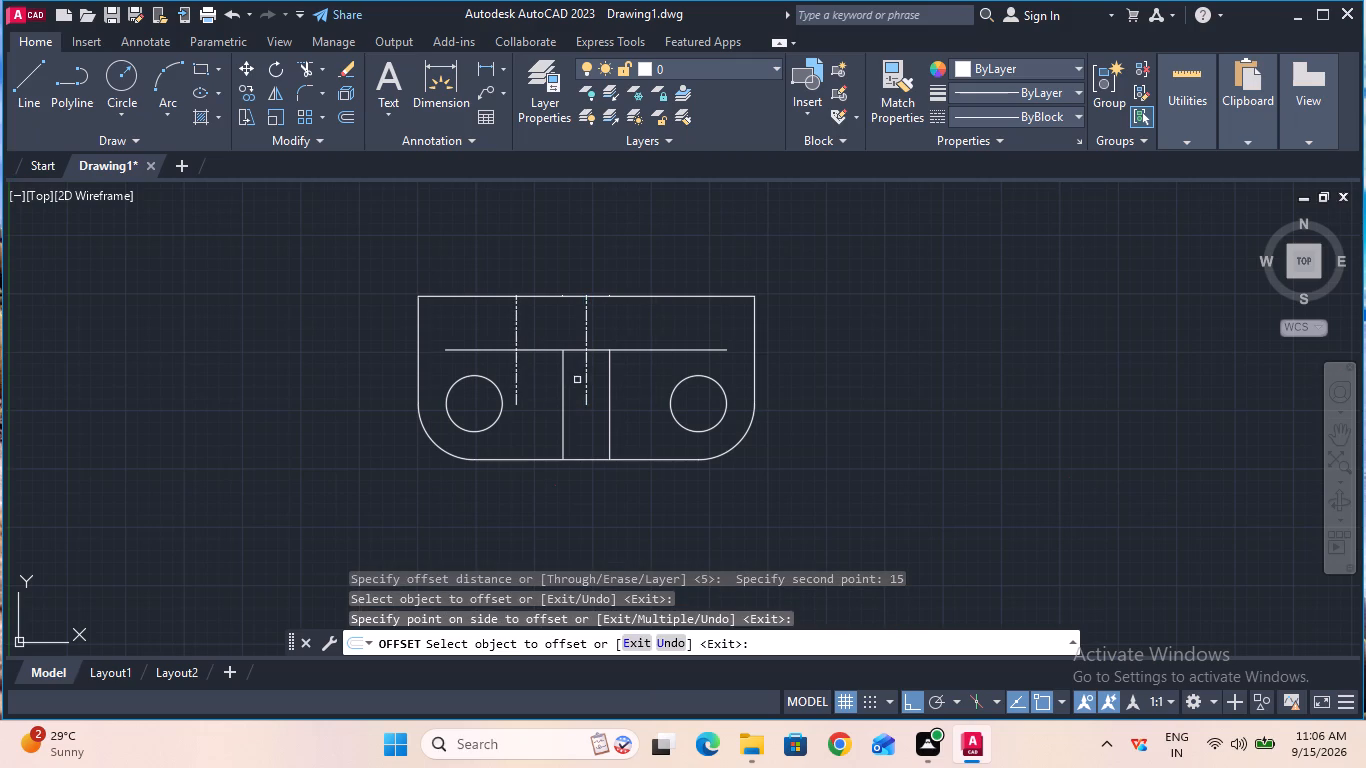
{"action": "left_click", "coordinate": [585, 383]}
{"action": "left_click", "coordinate": [628, 380]}
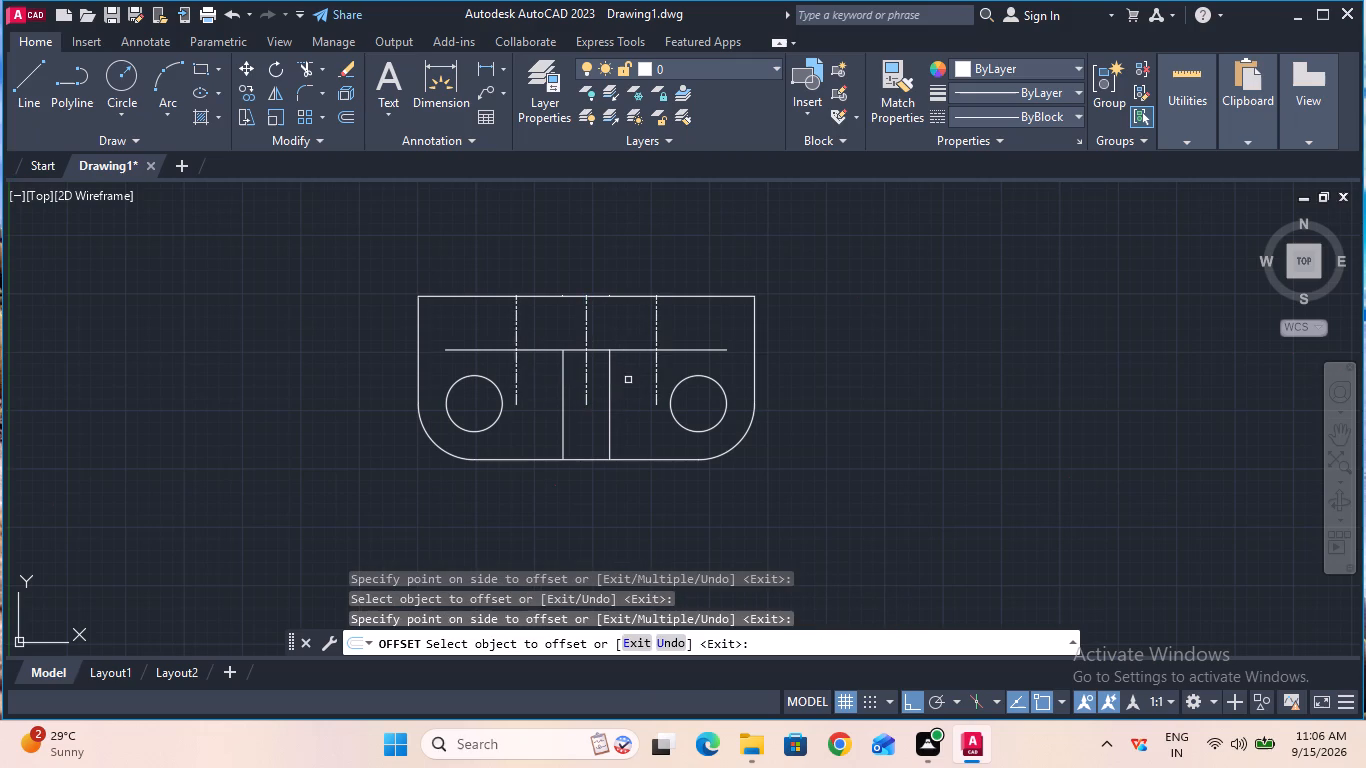
{"action": "key", "text": "Escape"}
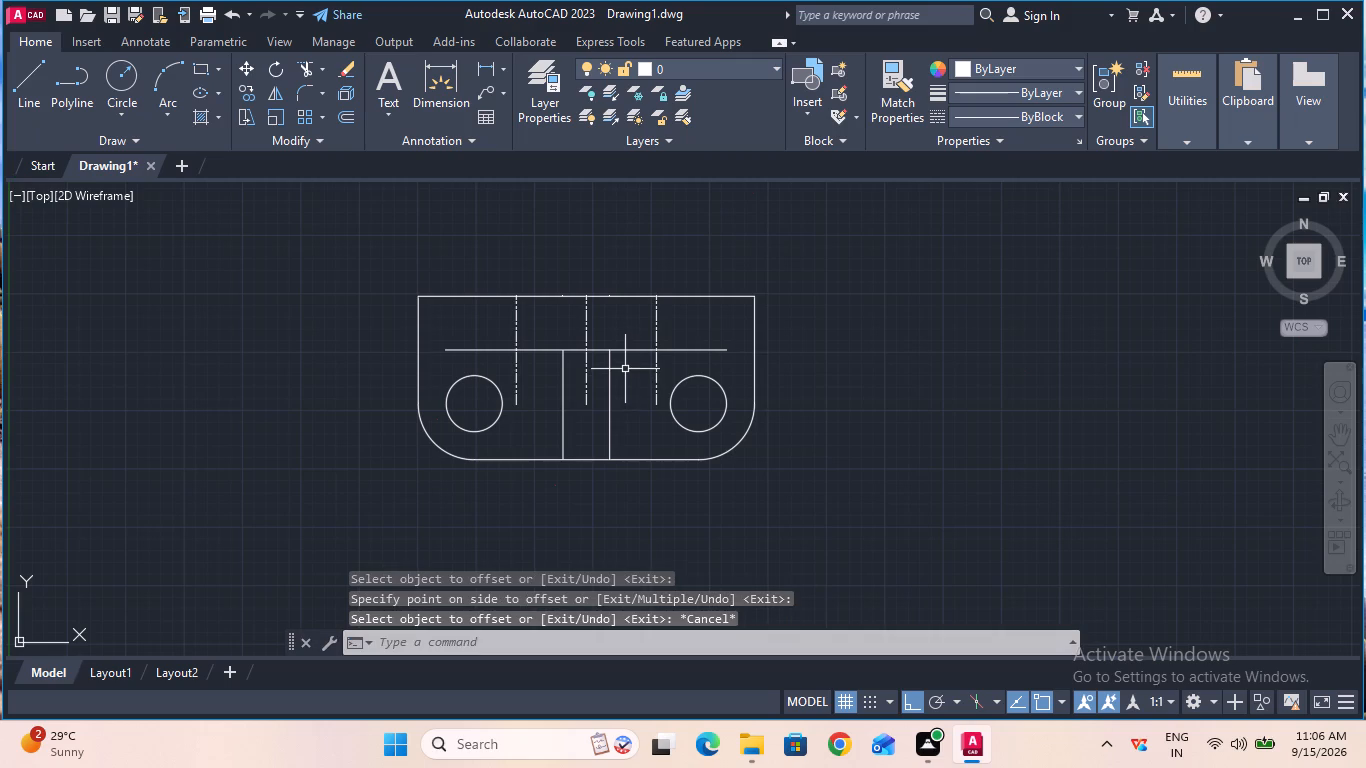
Trim the three dash-dot lines below the long horizontal line, and trim away the middle one's remaining portion above it.
{"action": "left_click", "coordinate": [303, 72]}
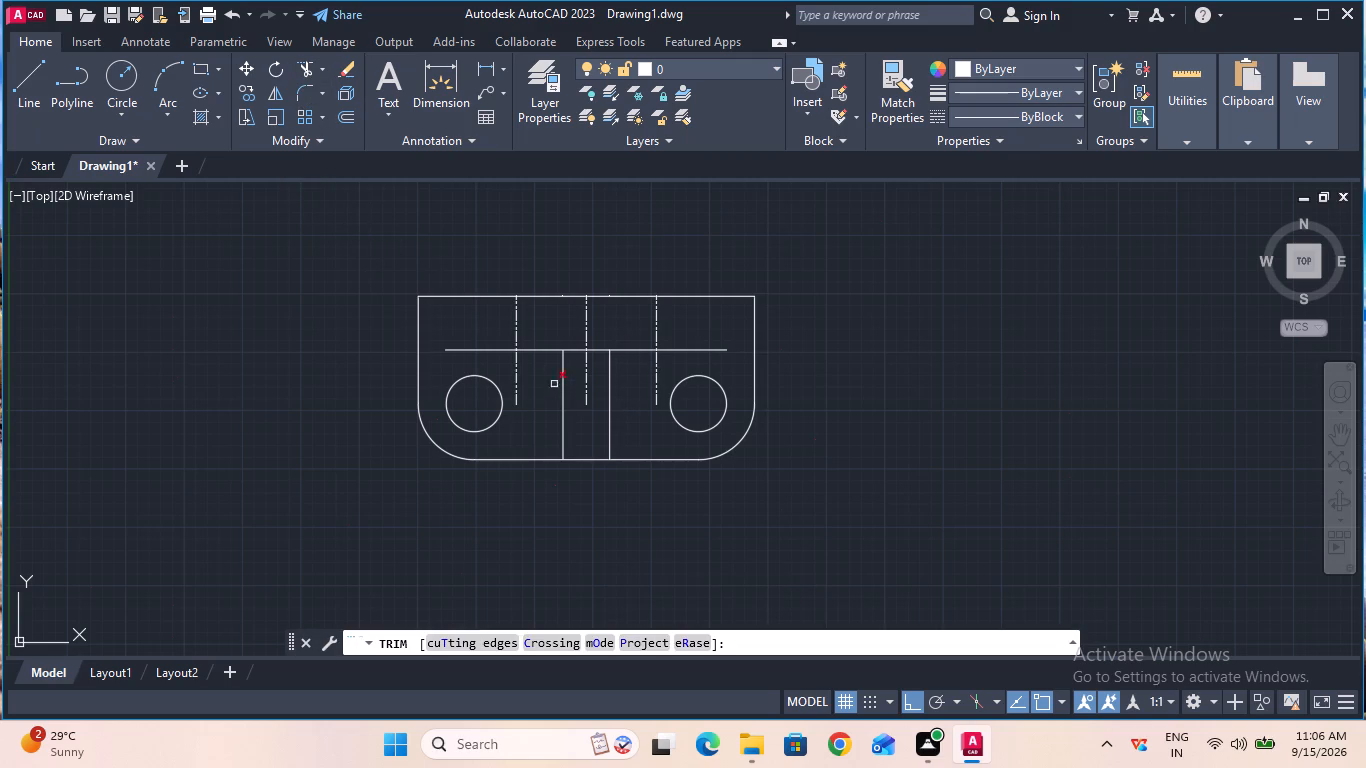
{"action": "left_click", "coordinate": [516, 379]}
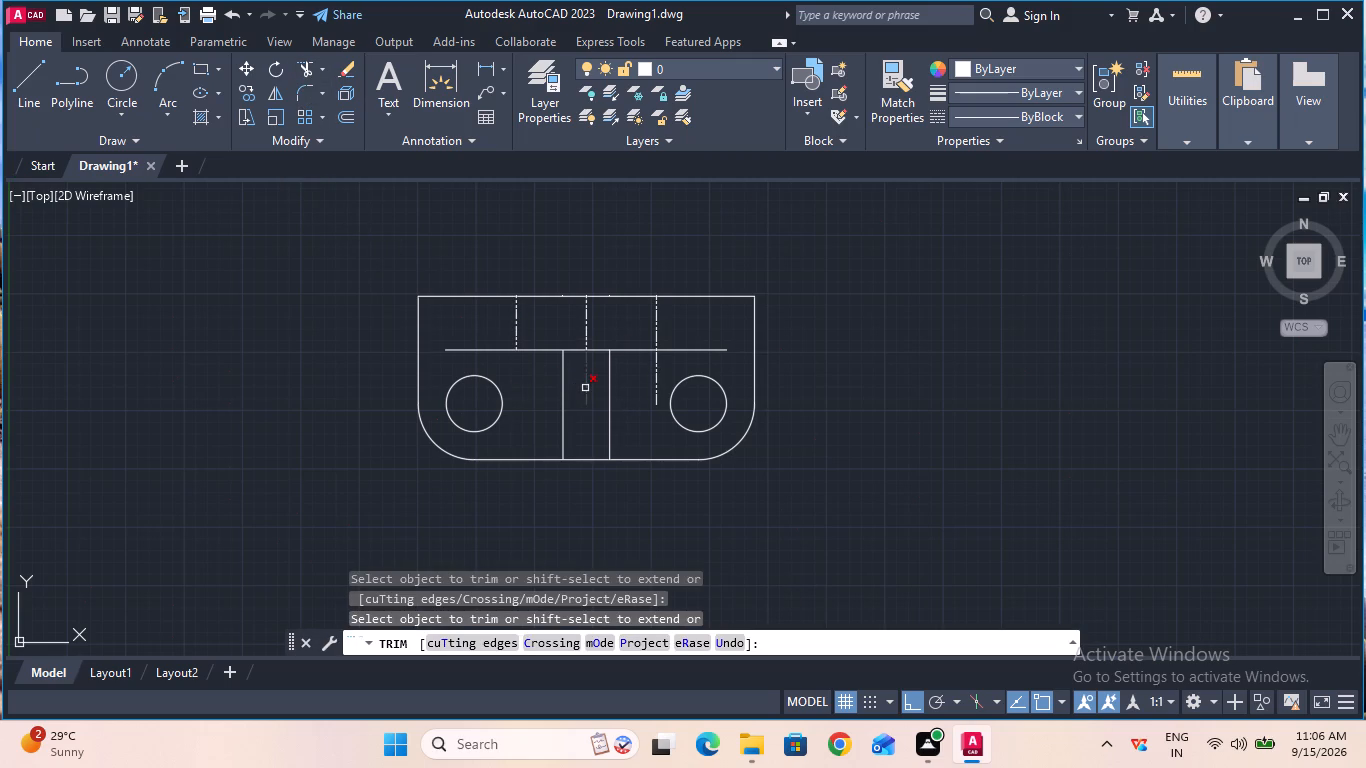
{"action": "left_click", "coordinate": [585, 388]}
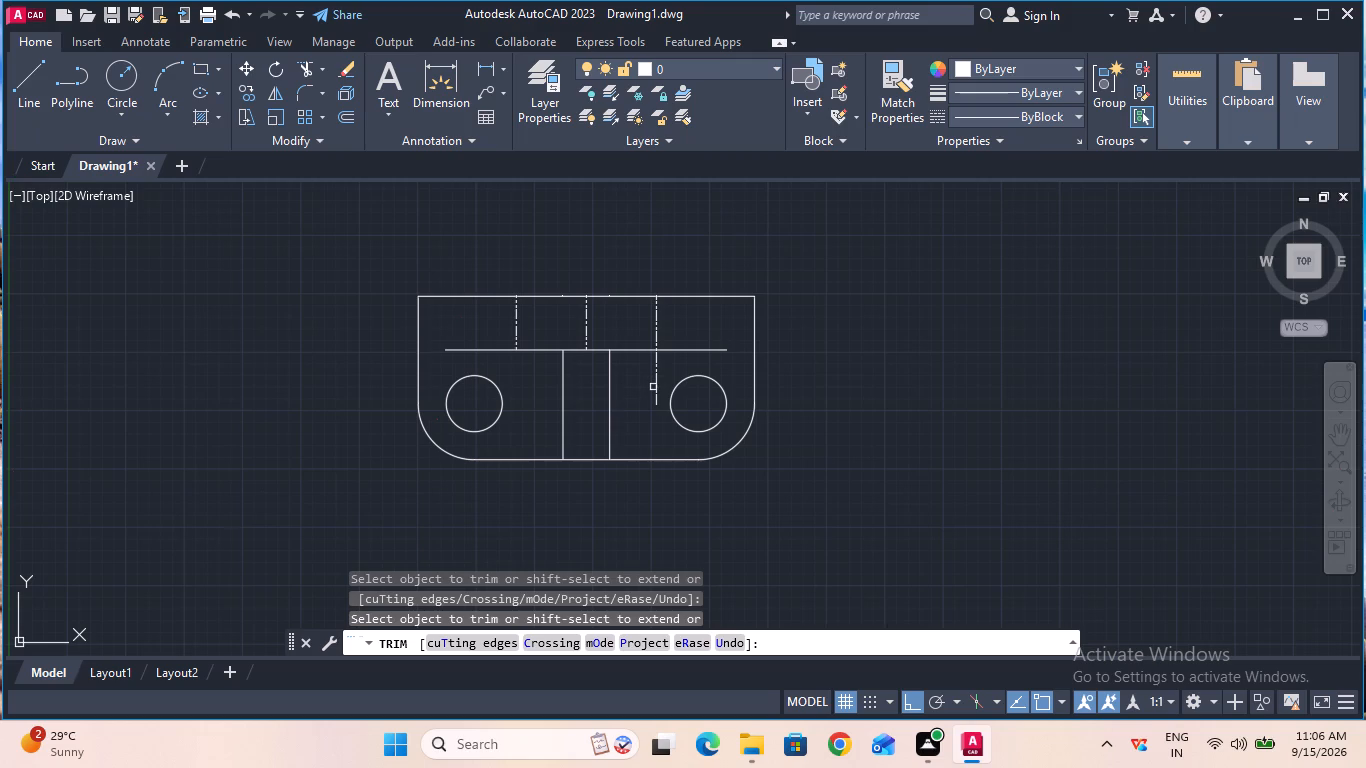
{"action": "left_click", "coordinate": [654, 387]}
{"action": "left_click", "coordinate": [586, 320]}
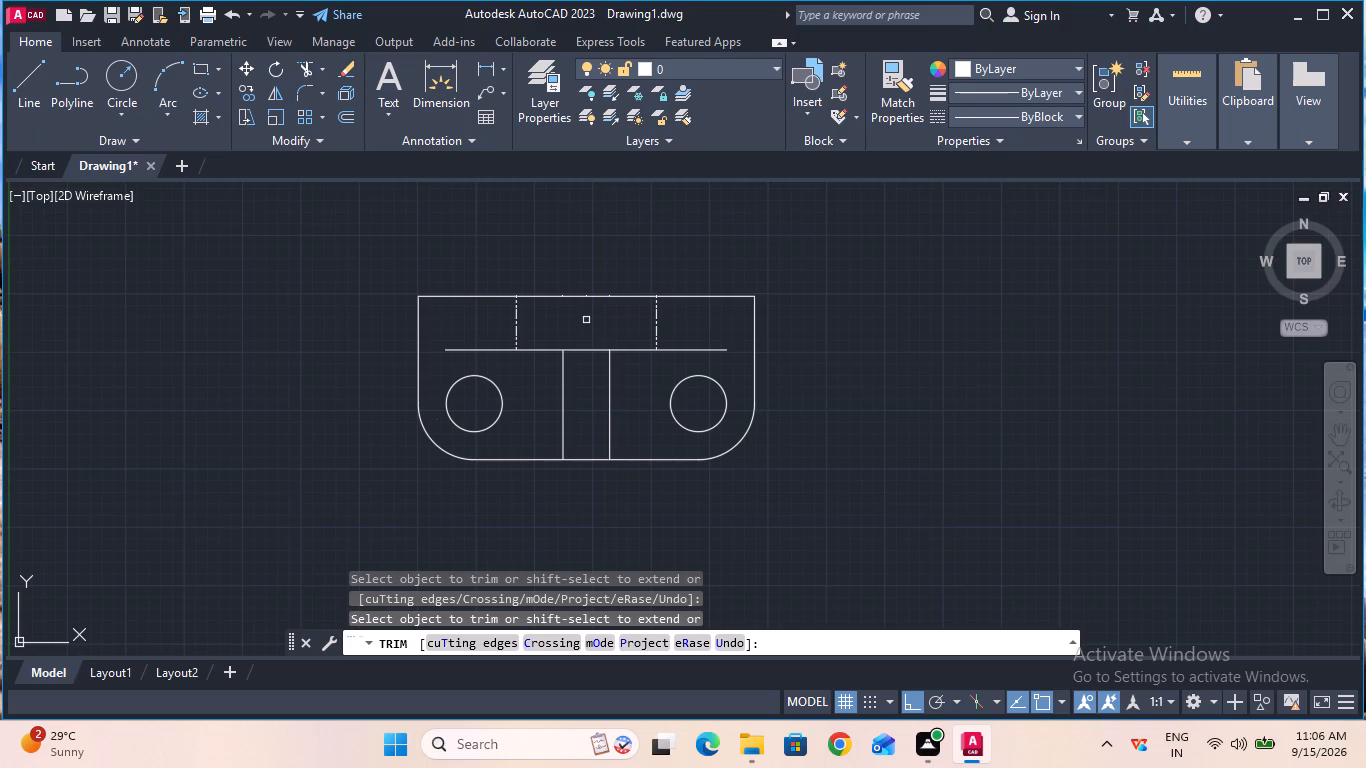
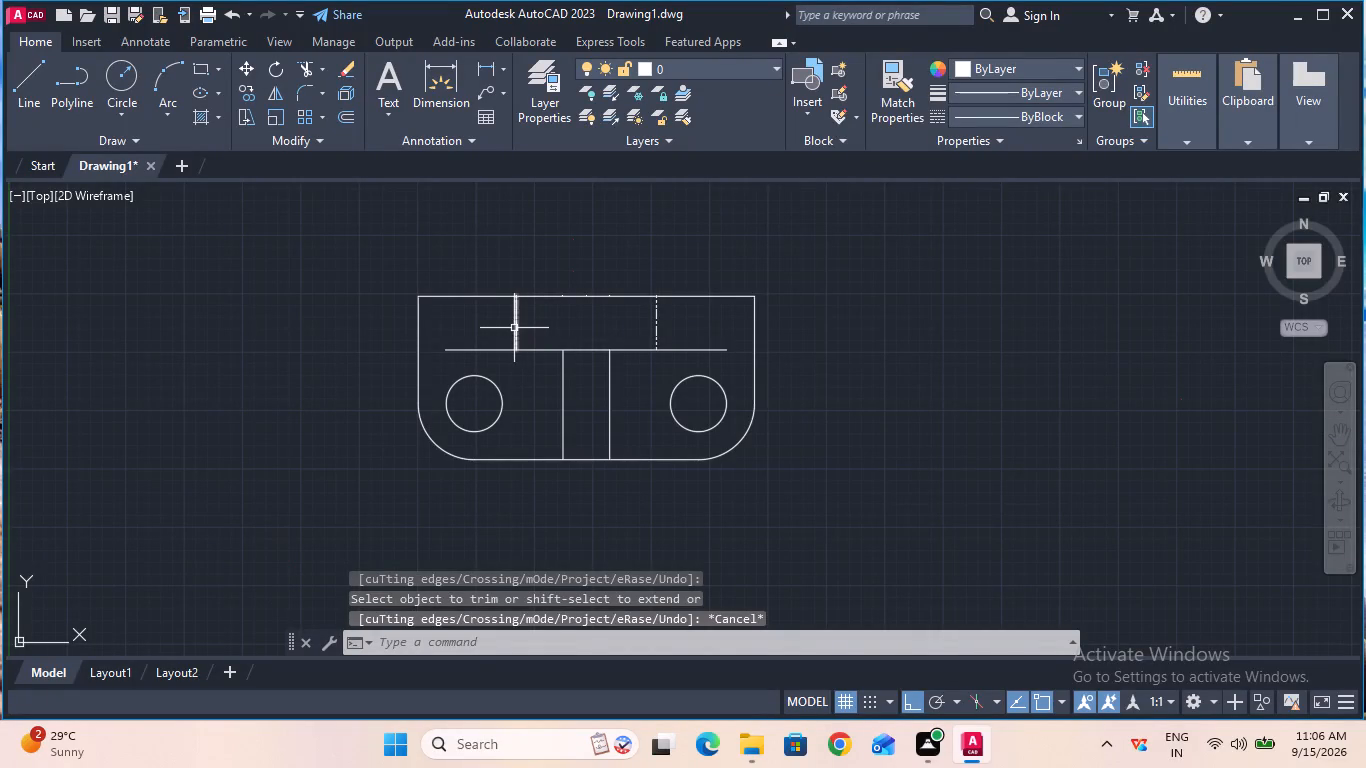
Change the linetype of the two short upper verticals, left and right of center, to ByBlock.
{"action": "left_click", "coordinate": [514, 328]}
{"action": "type", "text": "pr"}
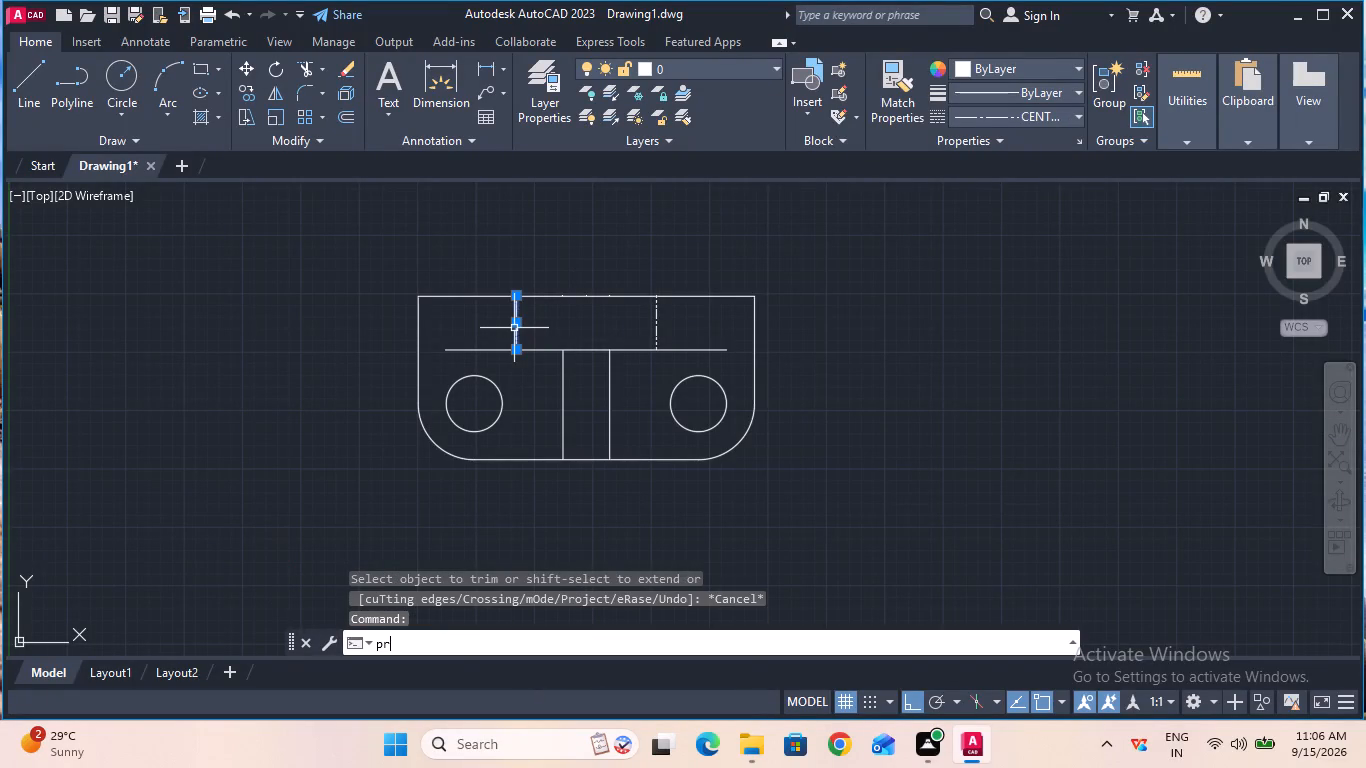
{"action": "left_click", "coordinate": [406, 451]}
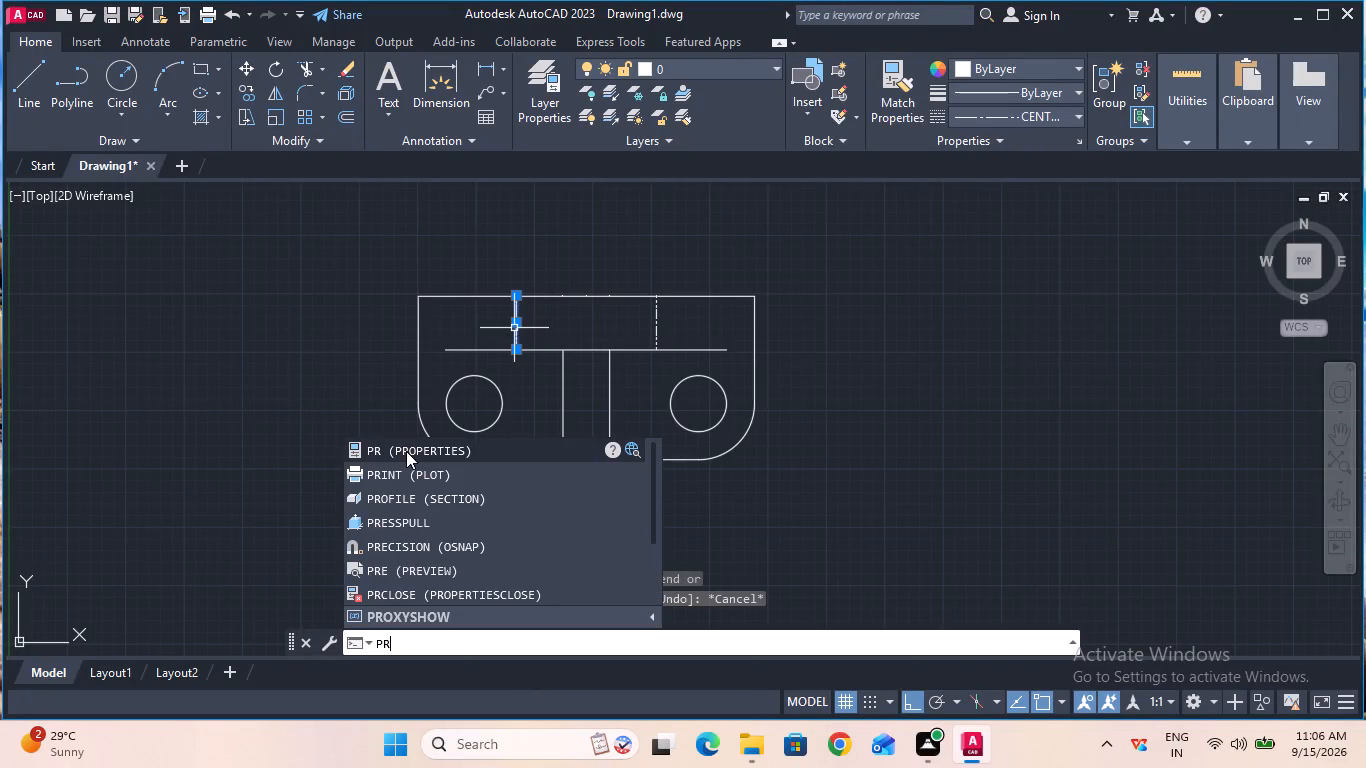
{"action": "left_click", "coordinate": [290, 168]}
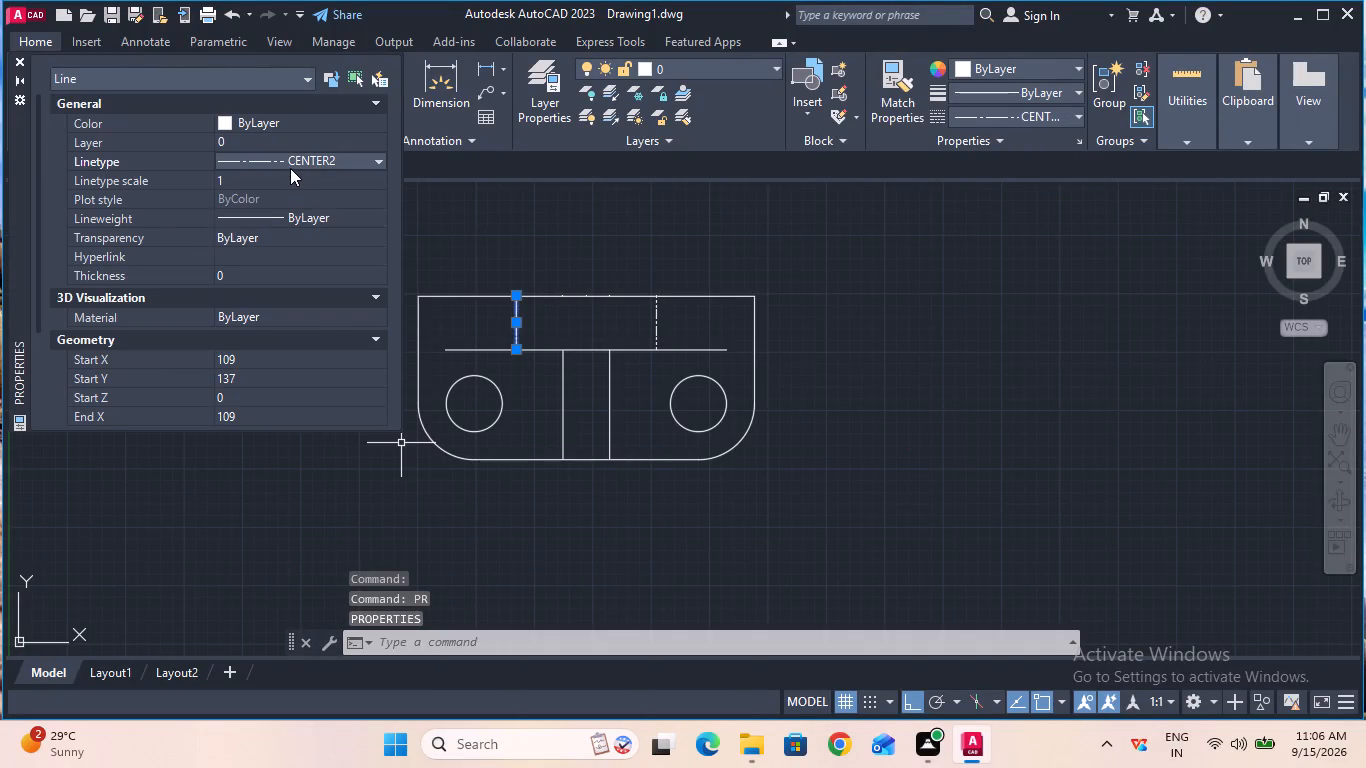
{"action": "left_click", "coordinate": [290, 168]}
{"action": "left_click", "coordinate": [296, 196]}
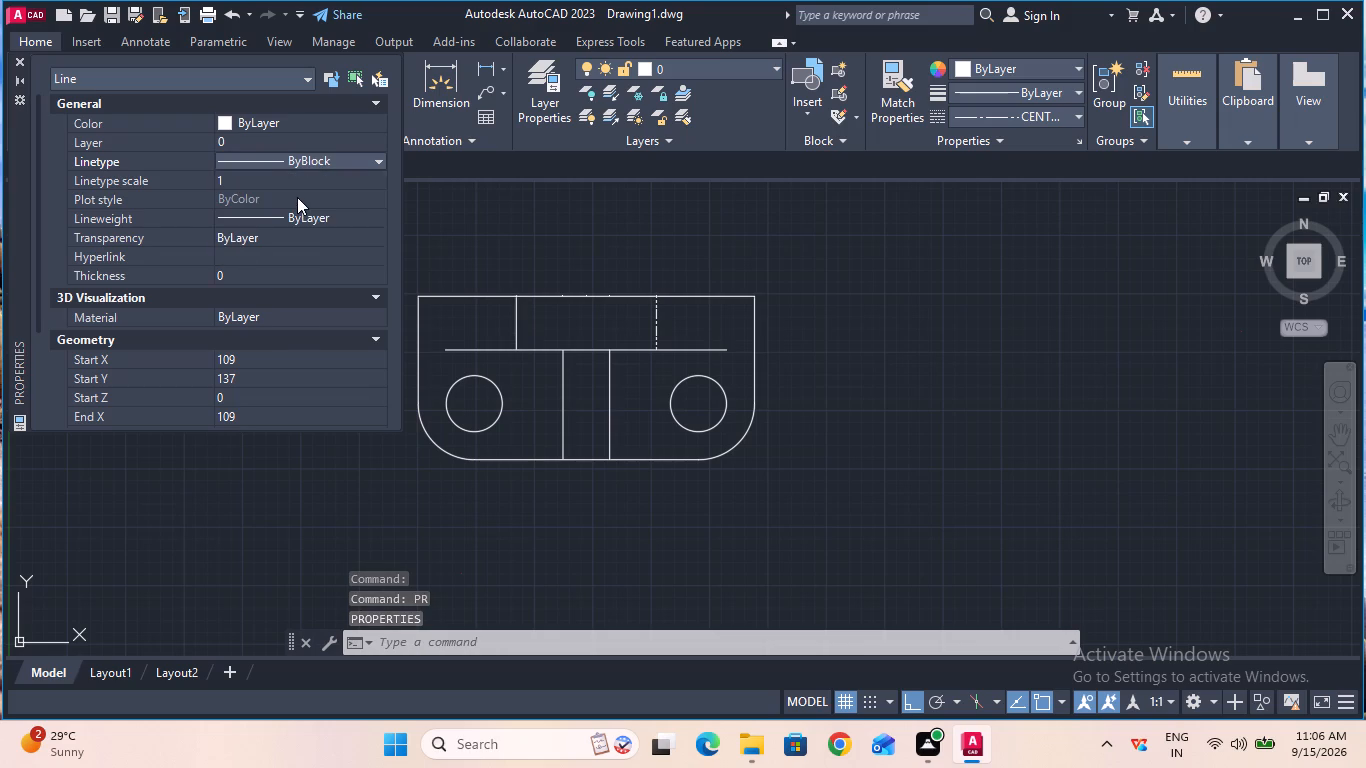
{"action": "left_click", "coordinate": [656, 314]}
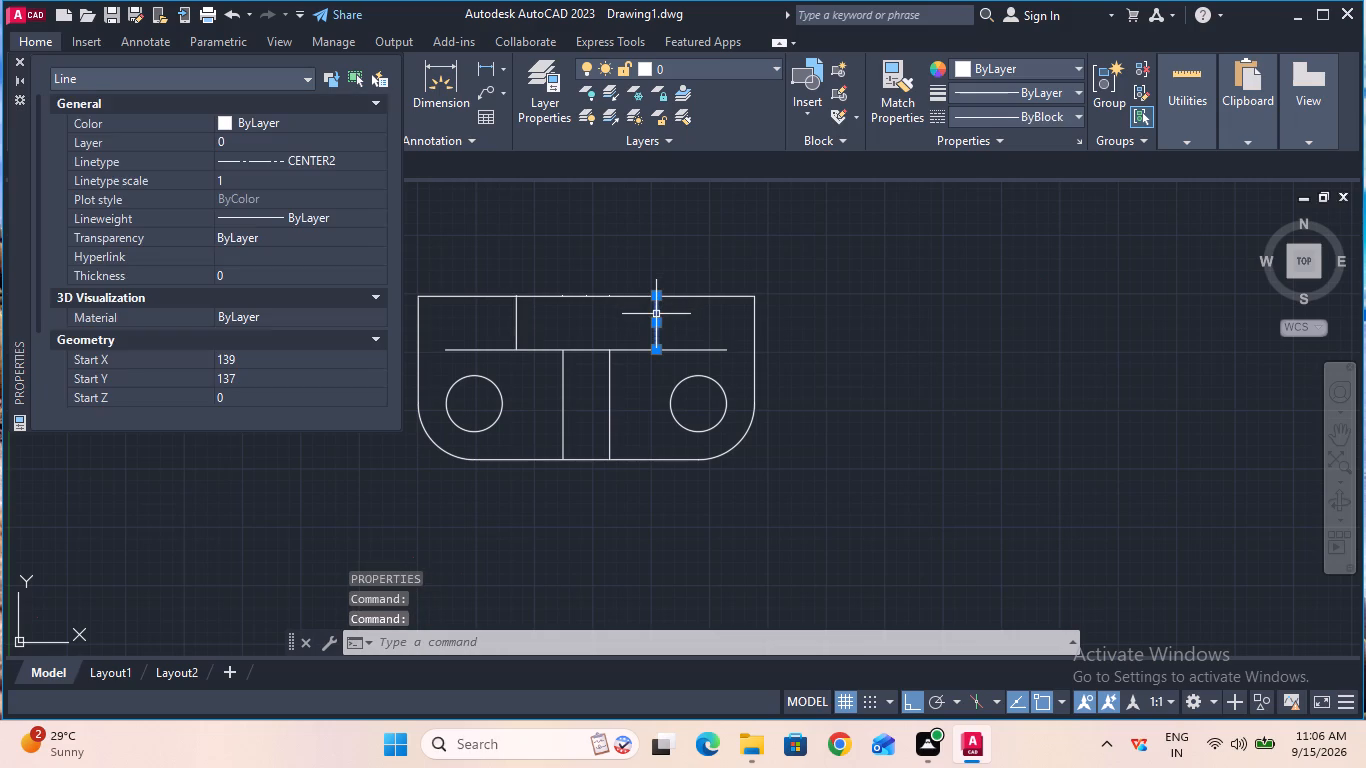
{"action": "left_click", "coordinate": [363, 164]}
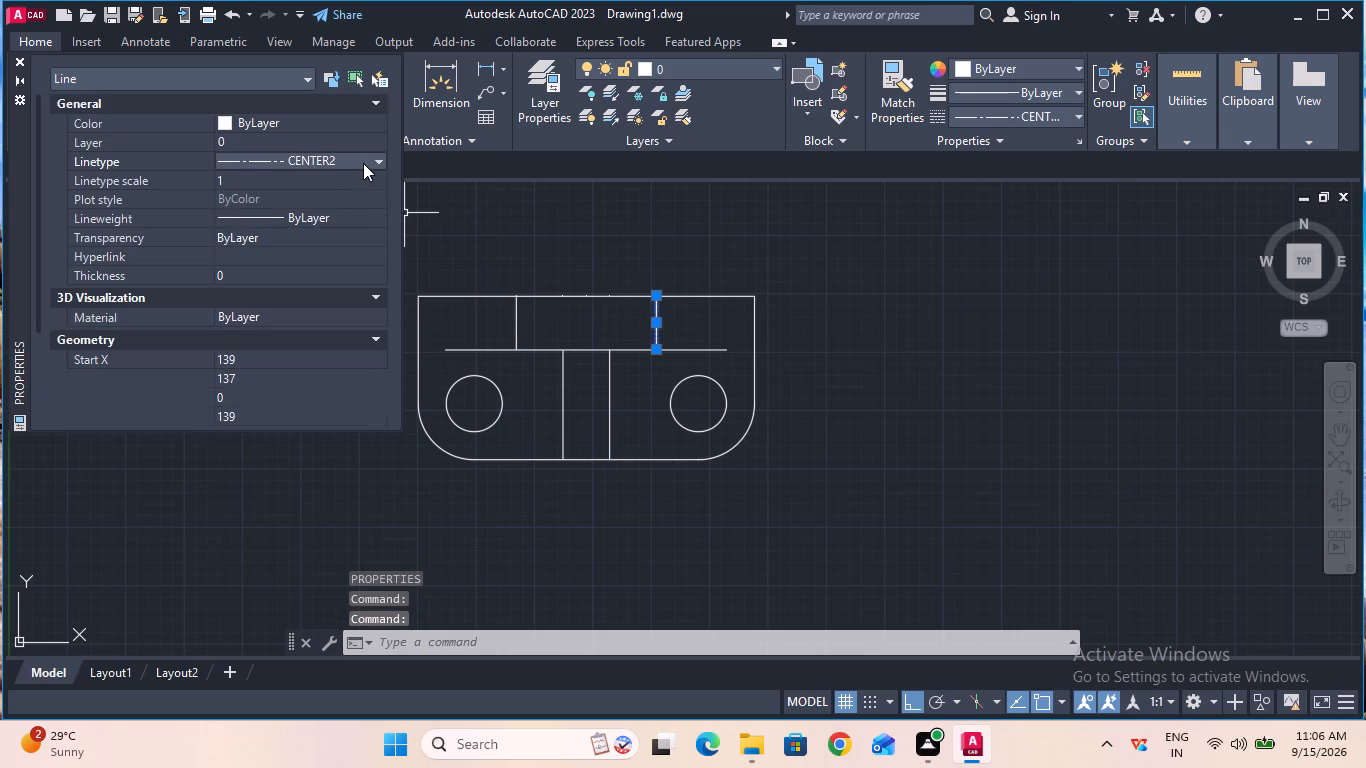
{"action": "left_click", "coordinate": [363, 163]}
{"action": "left_click", "coordinate": [360, 197]}
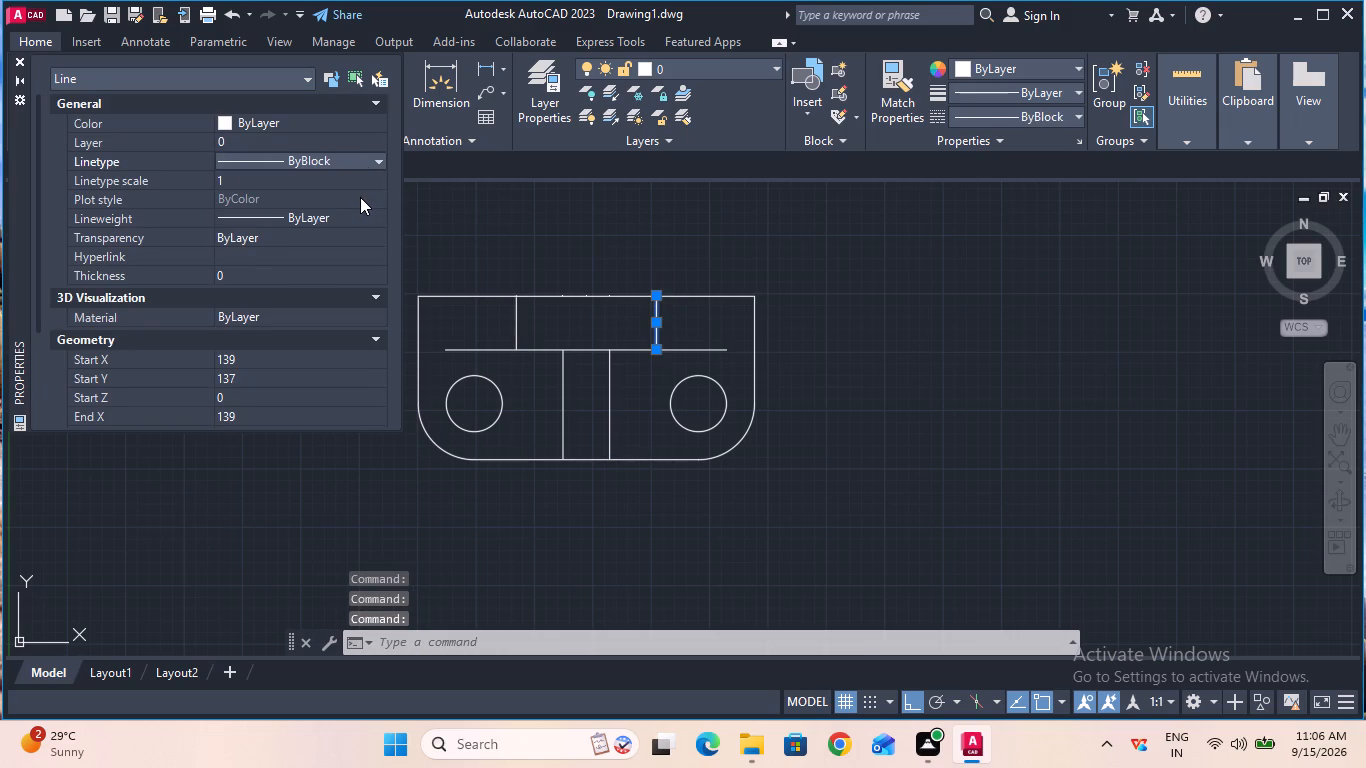
{"action": "left_click", "coordinate": [24, 60]}
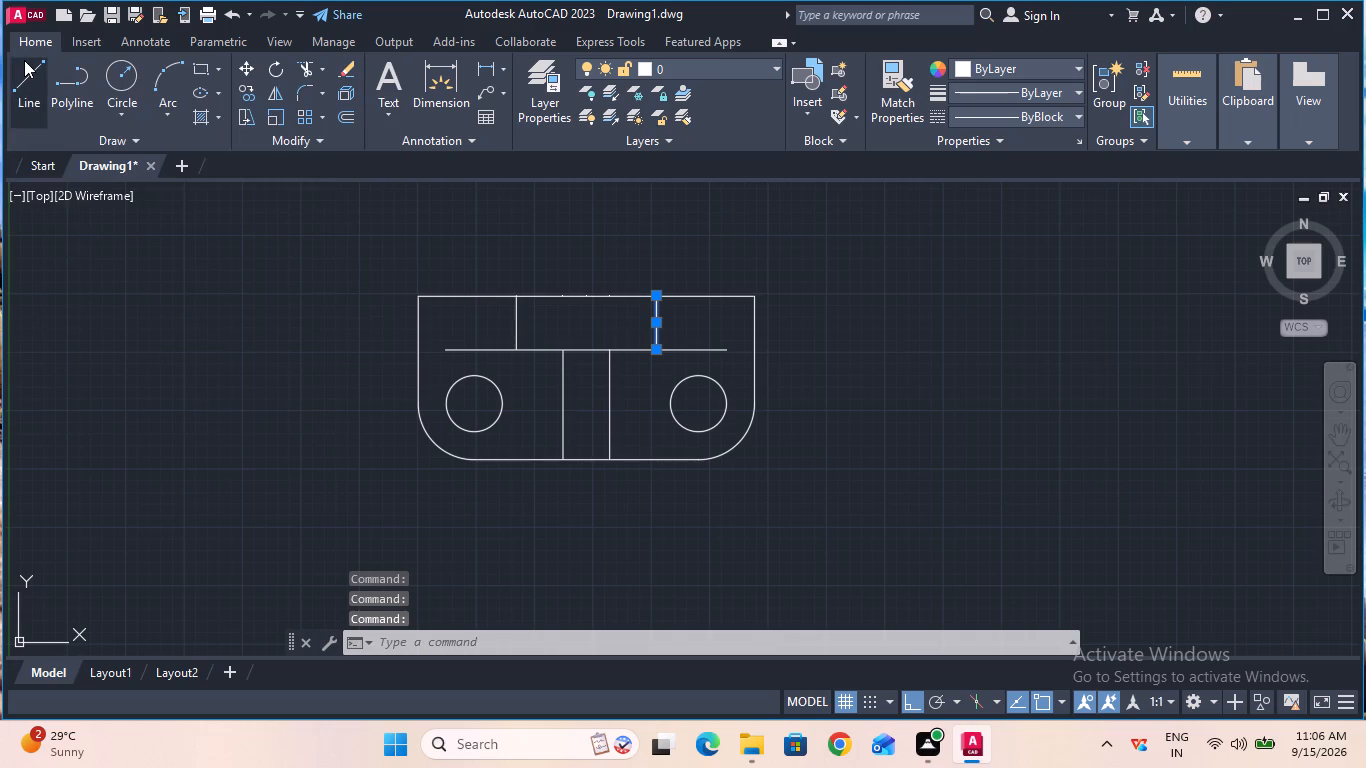
{"action": "left_click", "coordinate": [227, 308]}
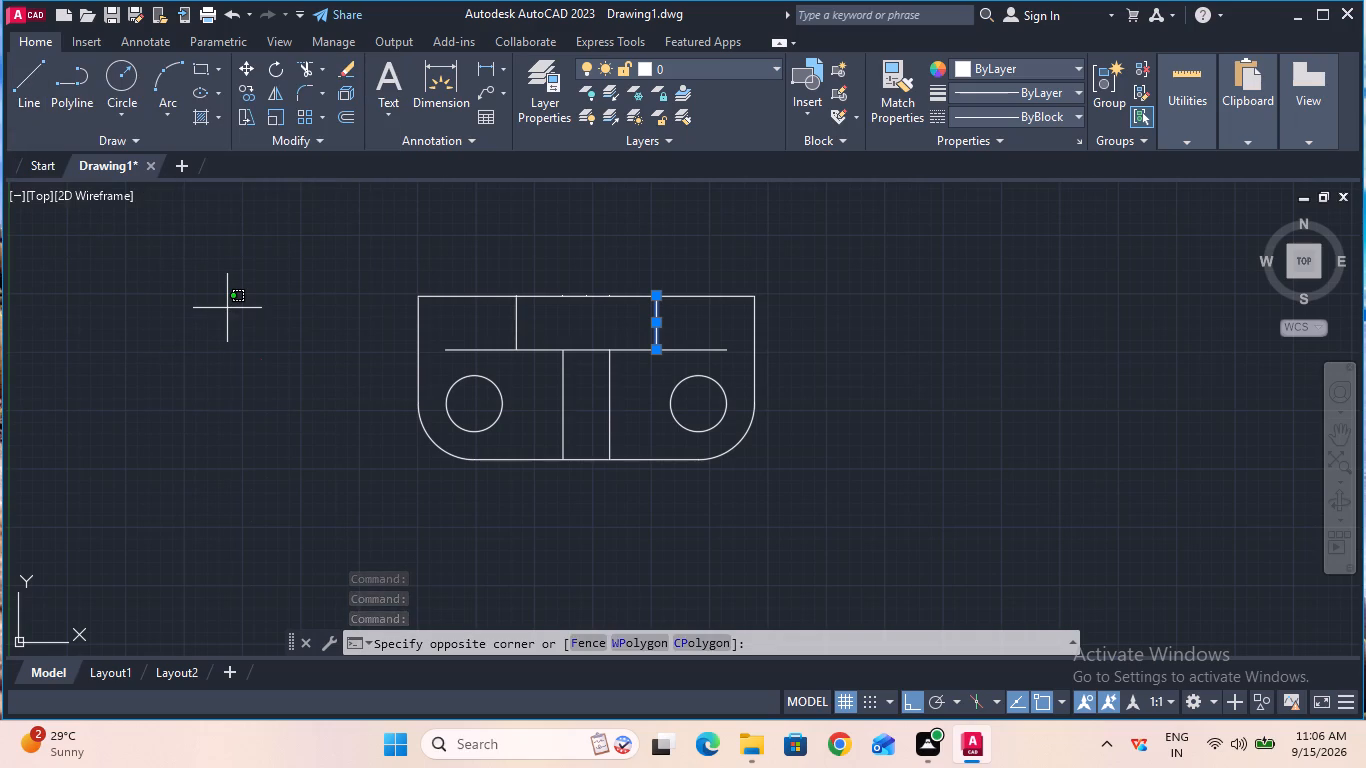
{"action": "key", "text": "Escape"}
{"action": "key", "text": "Escape"}
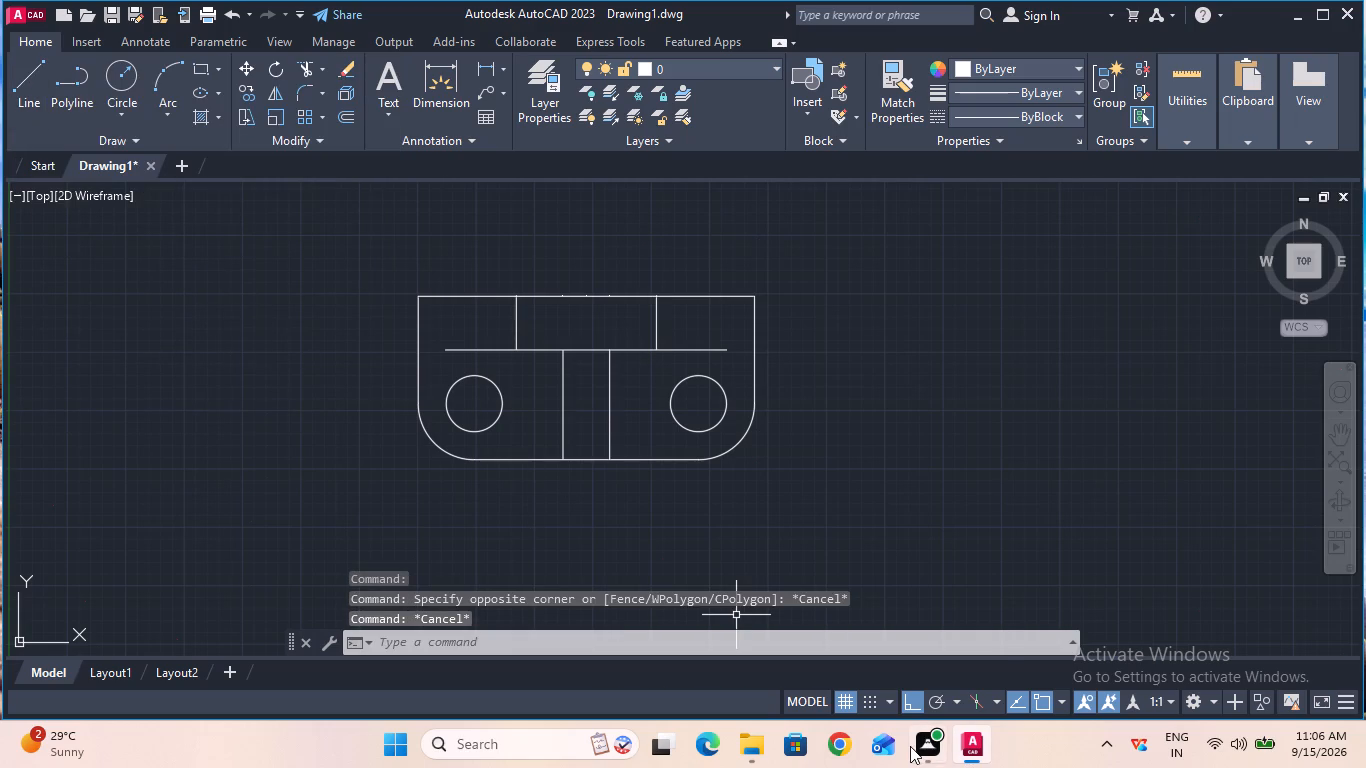
Measure the horizontal distance between the two short upper verticals with a temporary linear dimension.
{"action": "left_click", "coordinate": [1010, 758]}
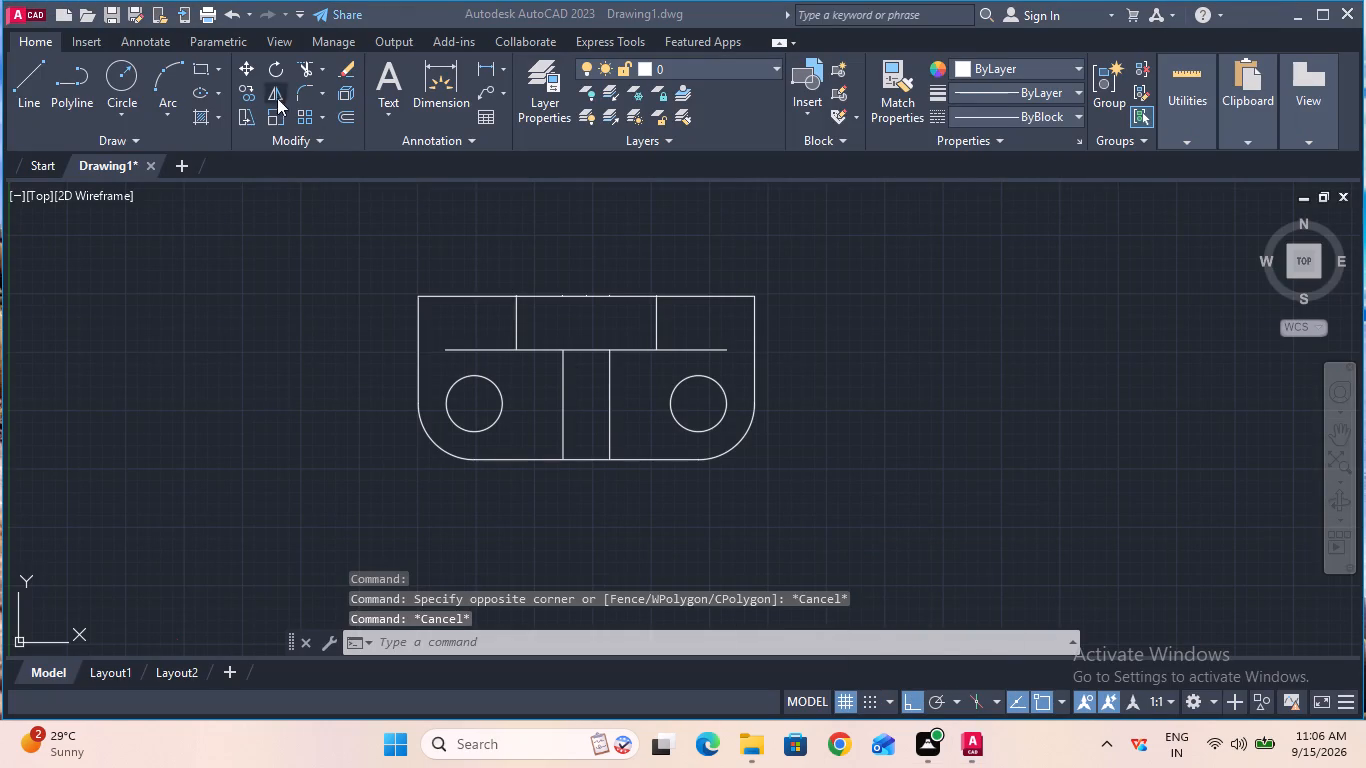
{"action": "left_click", "coordinate": [483, 68]}
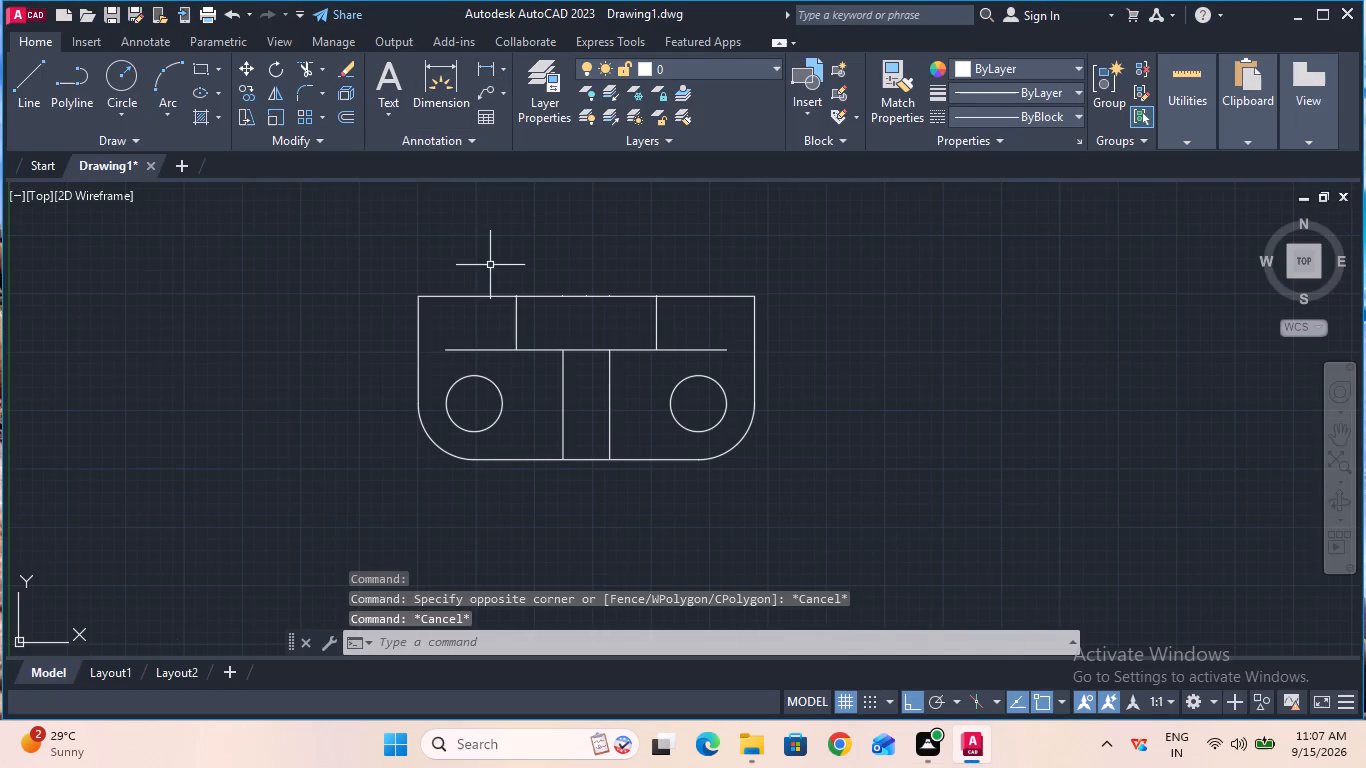
{"action": "left_click", "coordinate": [476, 61]}
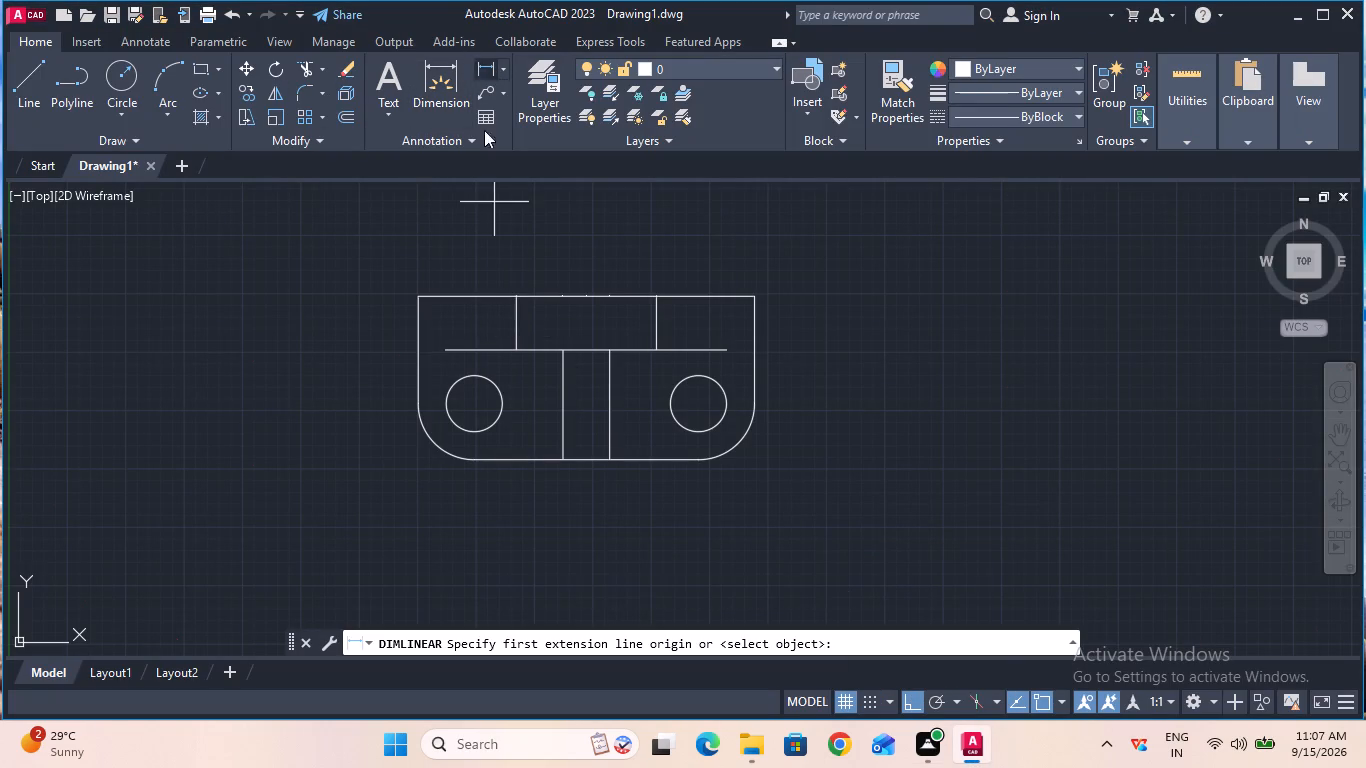
{"action": "left_click", "coordinate": [517, 326]}
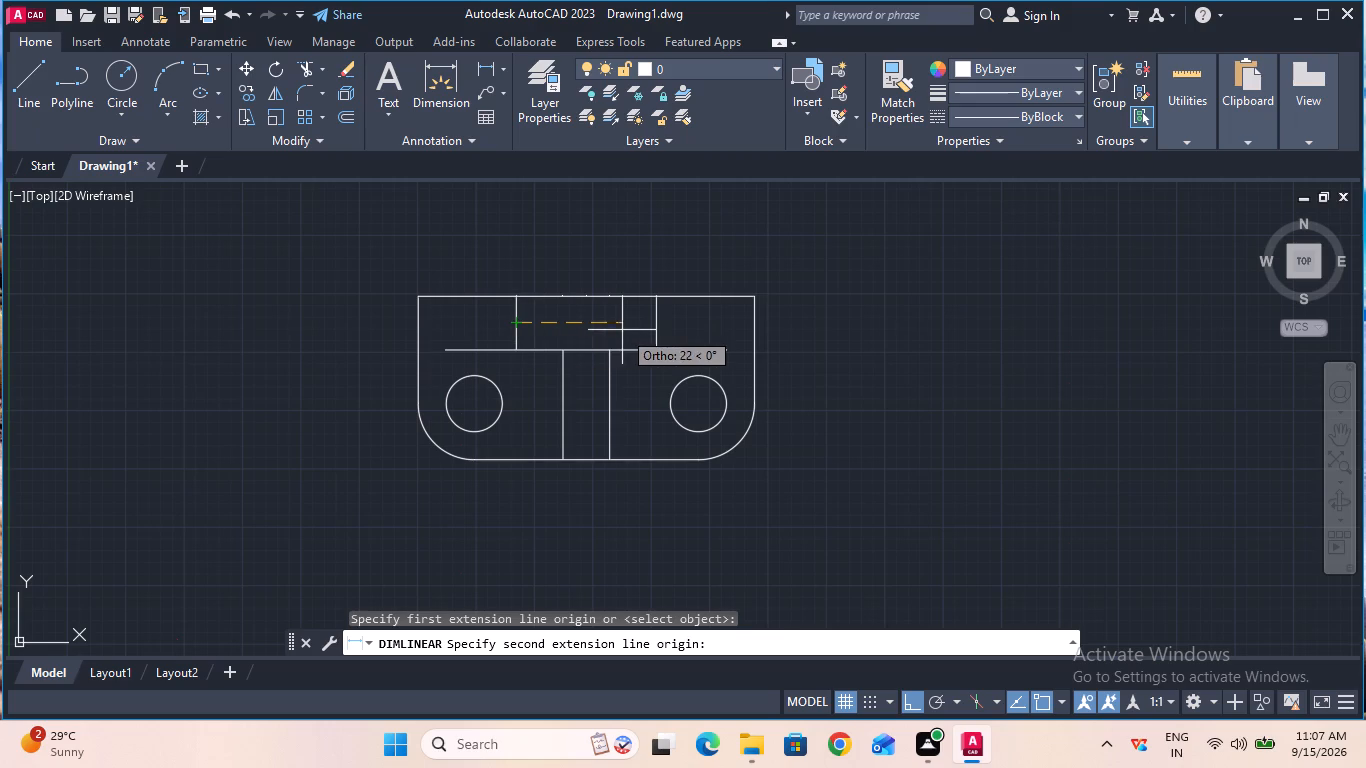
{"action": "left_click", "coordinate": [653, 327]}
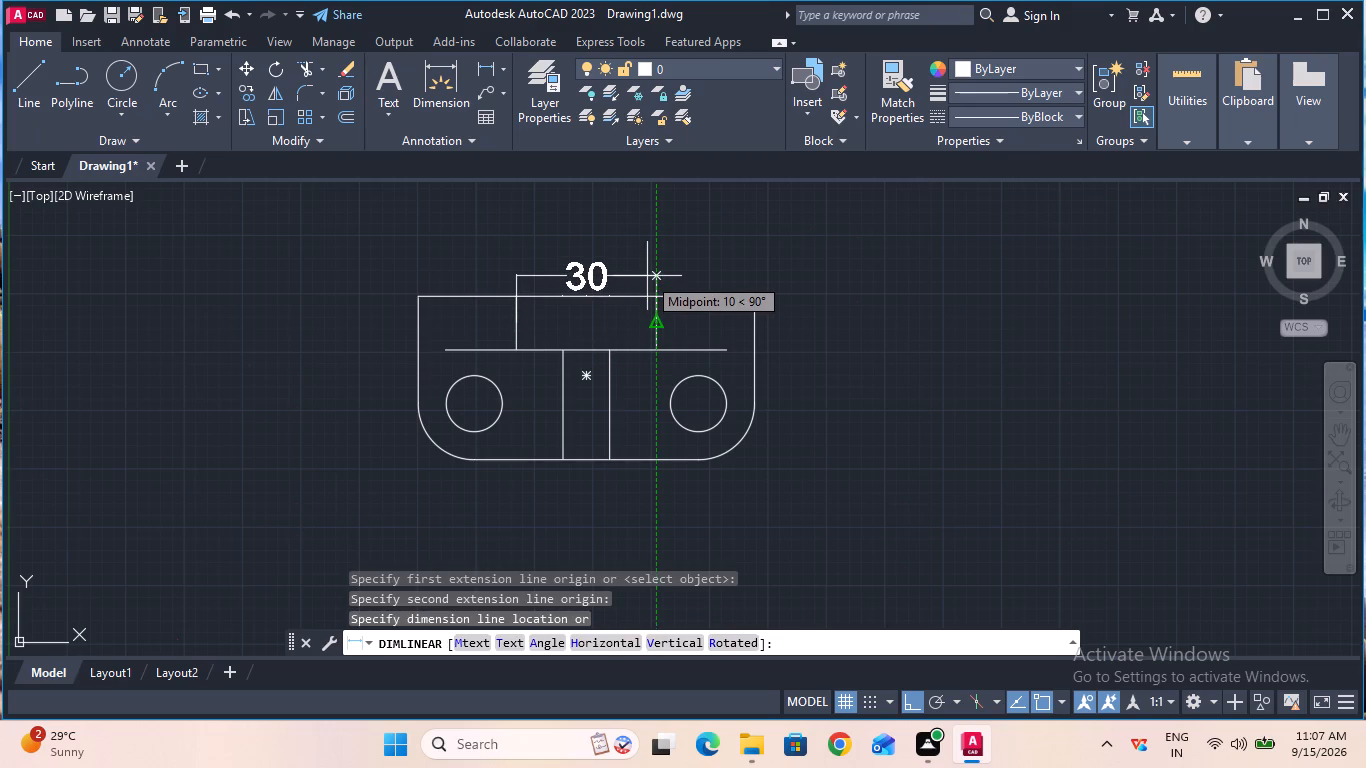
{"action": "key", "text": "Escape"}
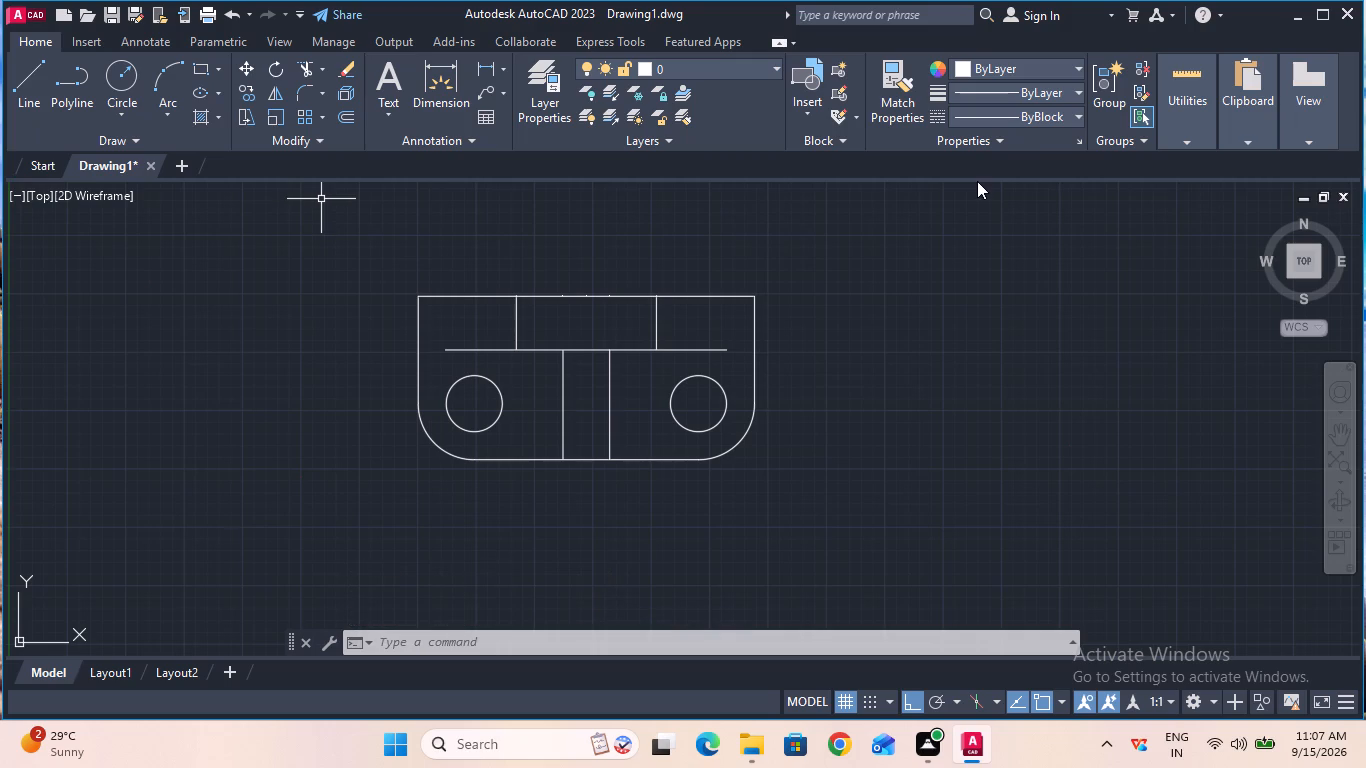
Set the current linetype to CENTER and draw vertical and horizontal center lines across the left hole's full diameter.
{"action": "left_click", "coordinate": [991, 120]}
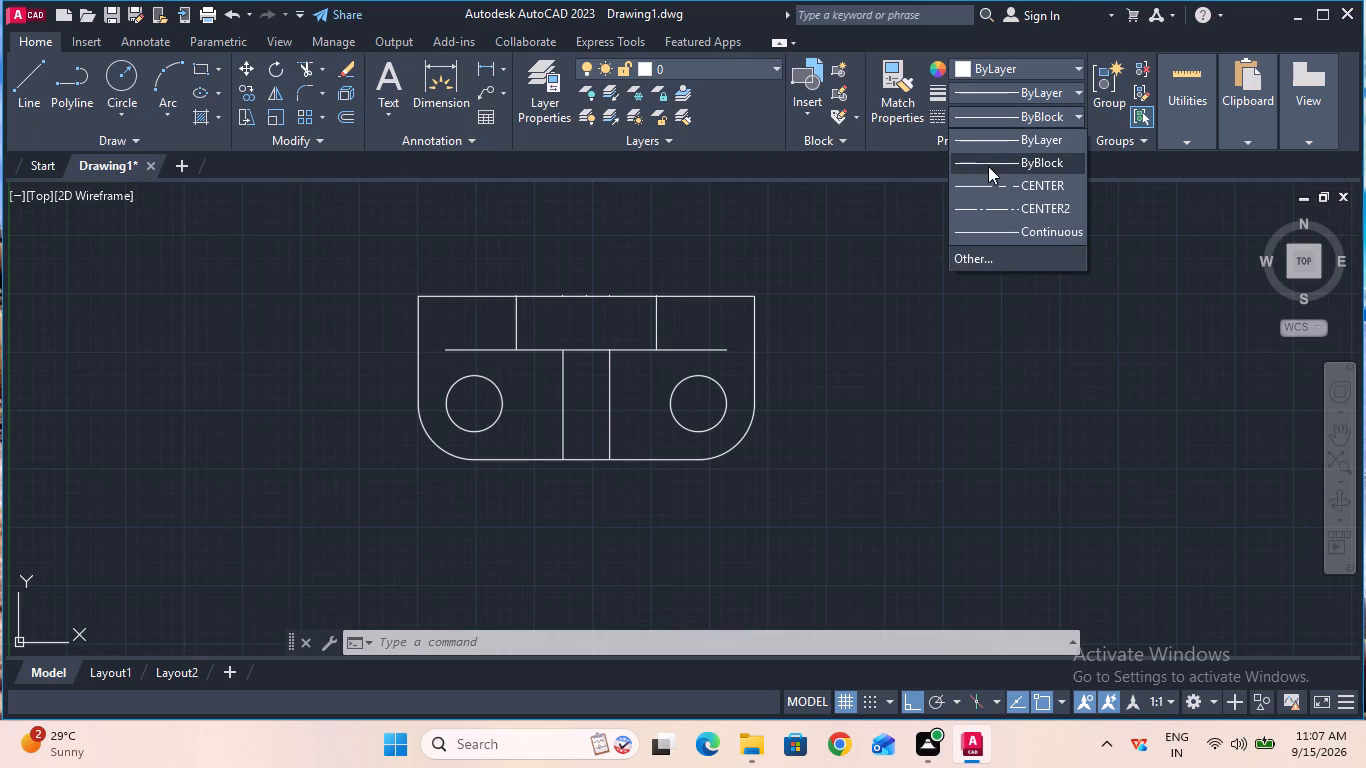
{"action": "left_click", "coordinate": [988, 181]}
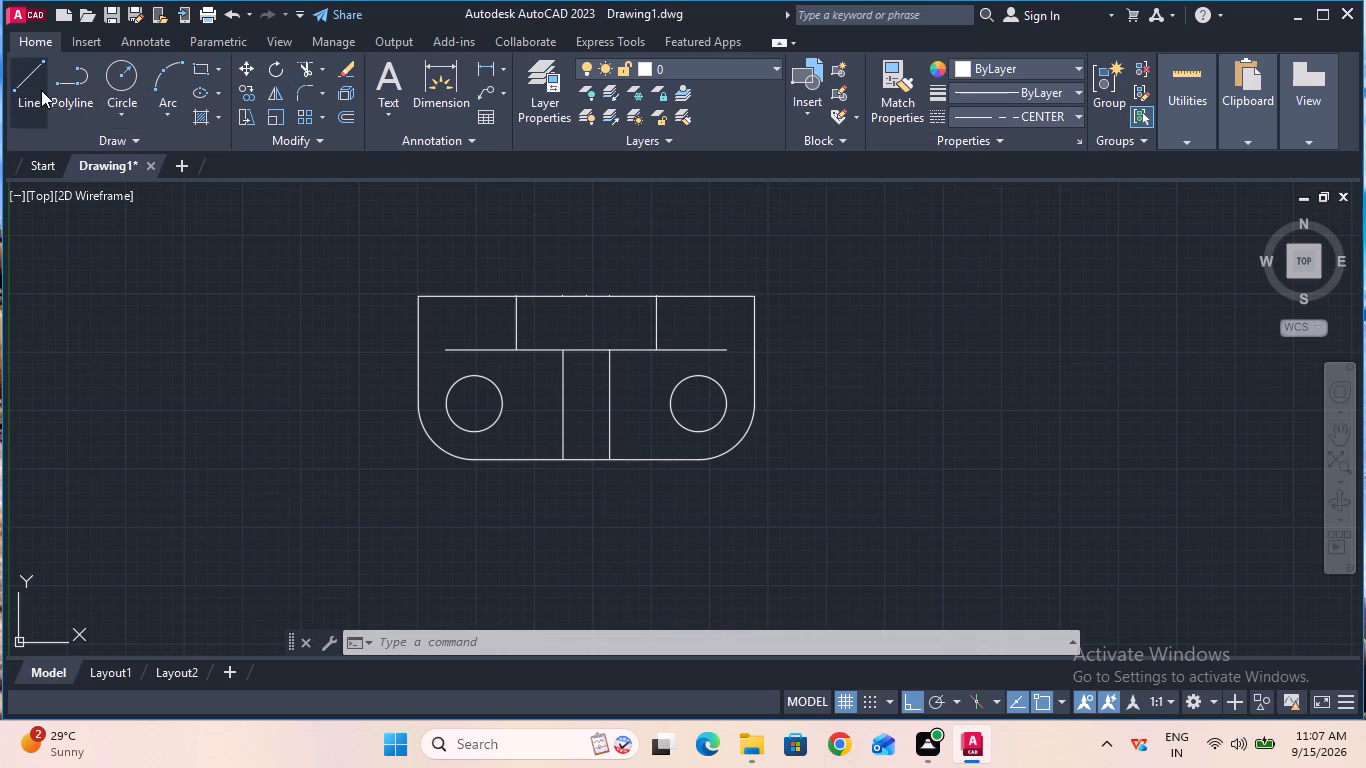
{"action": "left_click", "coordinate": [39, 90]}
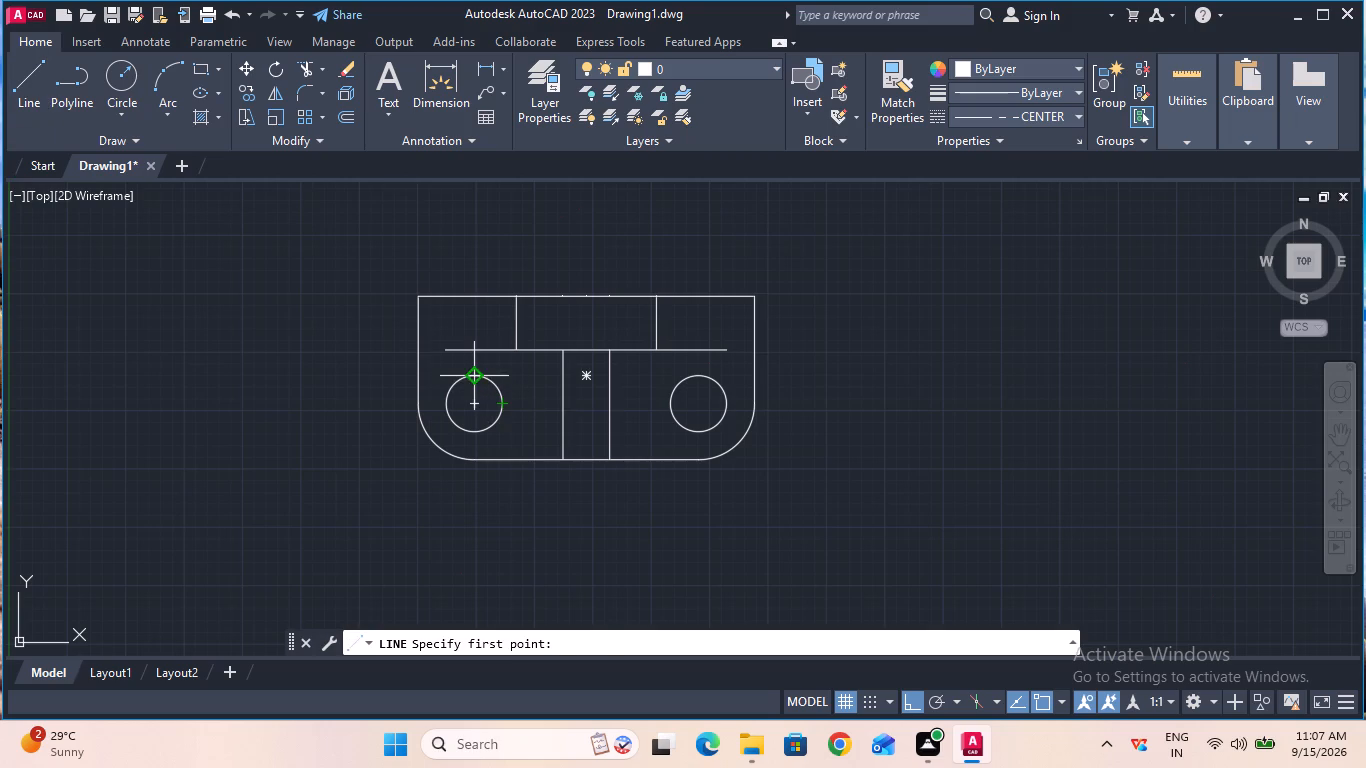
{"action": "left_click", "coordinate": [474, 379]}
{"action": "left_click", "coordinate": [471, 436]}
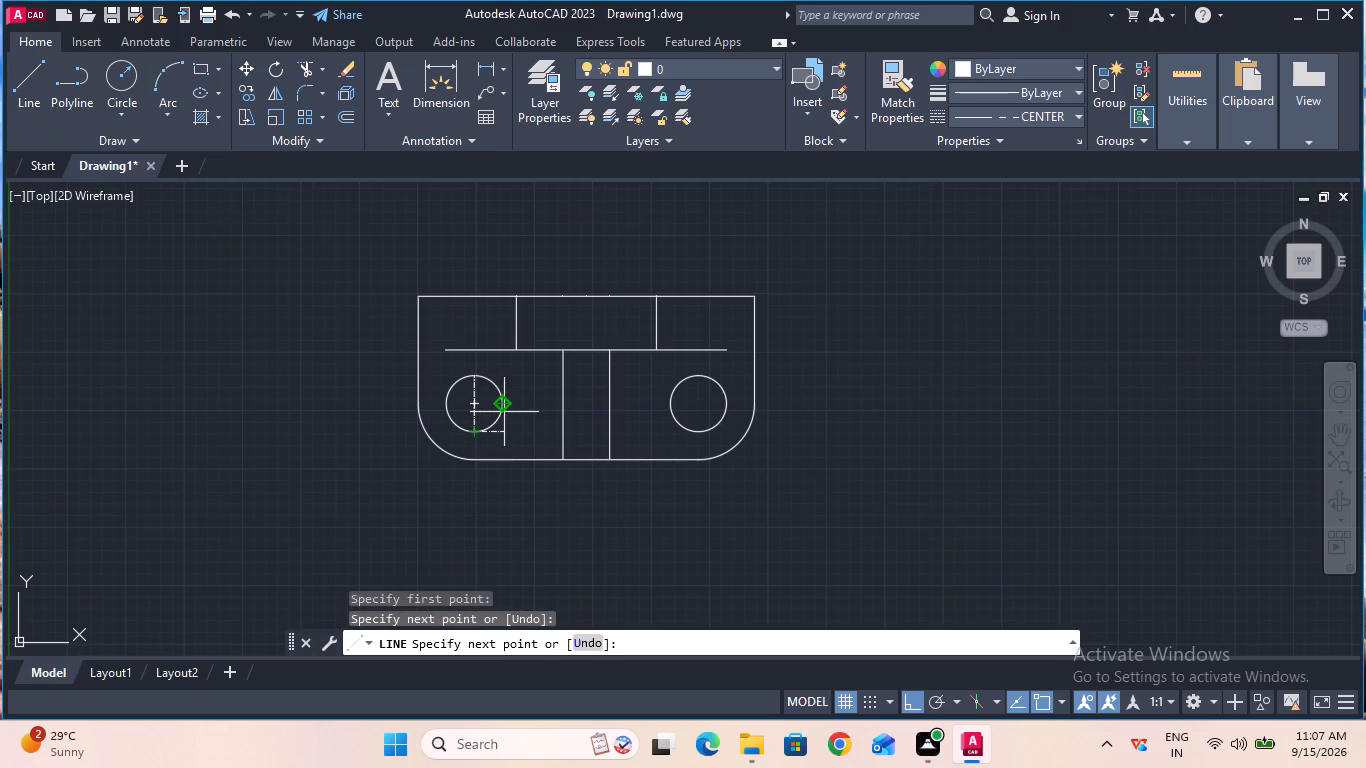
{"action": "key", "text": "Escape"}
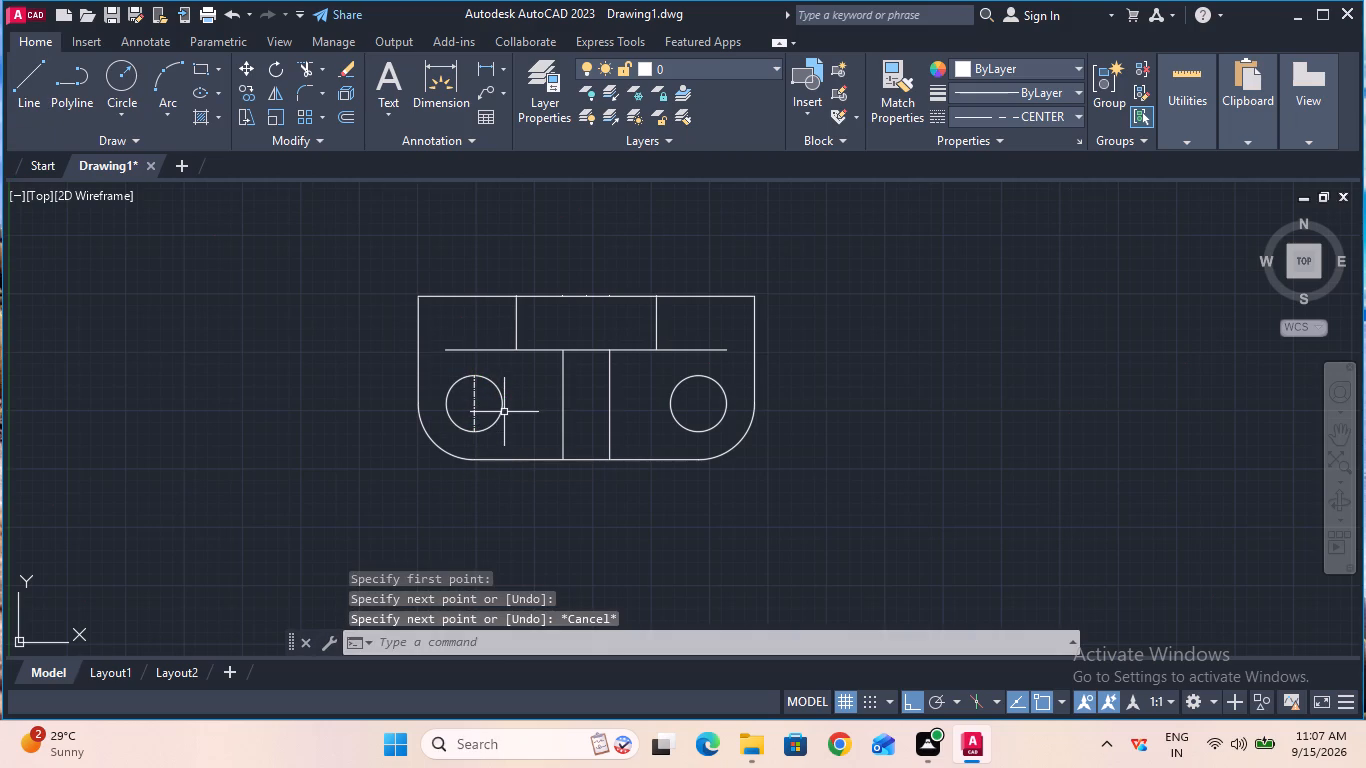
{"action": "left_click", "coordinate": [28, 104]}
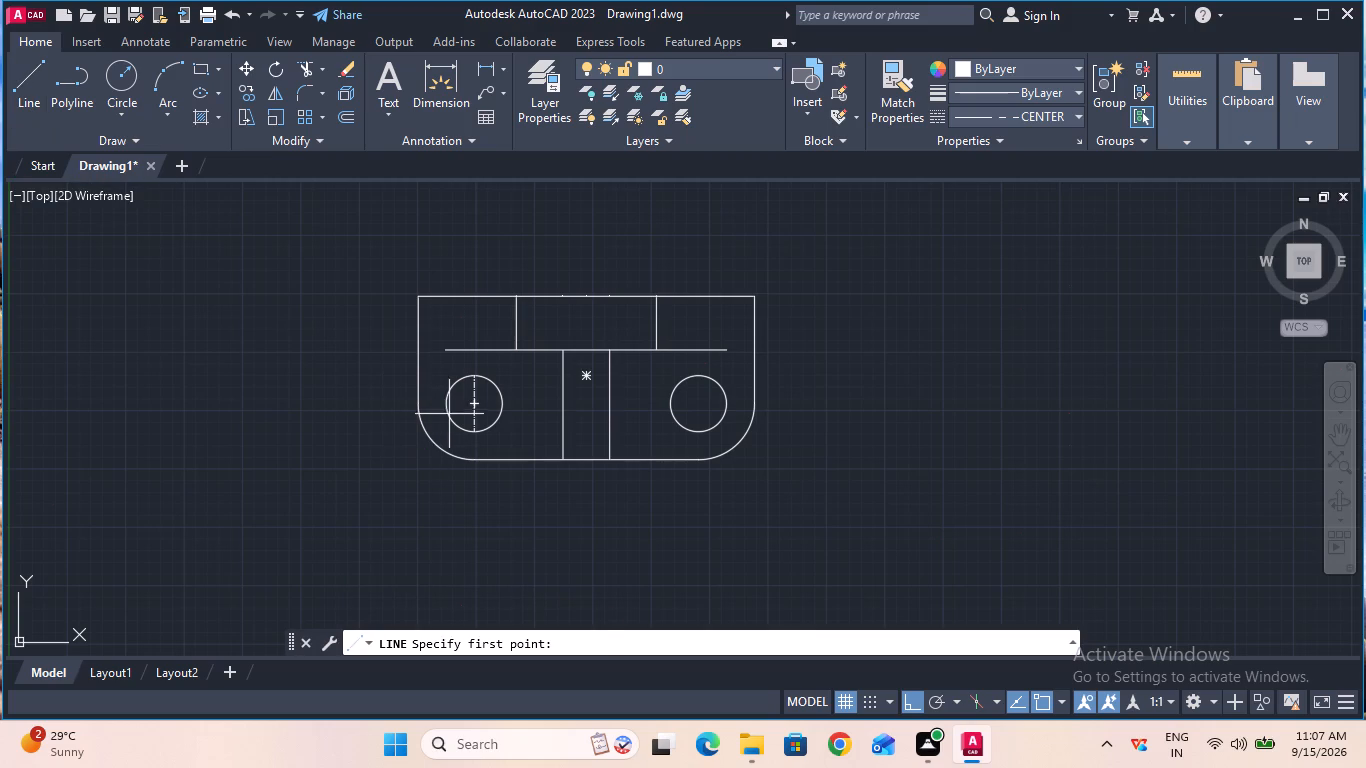
{"action": "left_click", "coordinate": [447, 409]}
{"action": "left_click", "coordinate": [494, 408]}
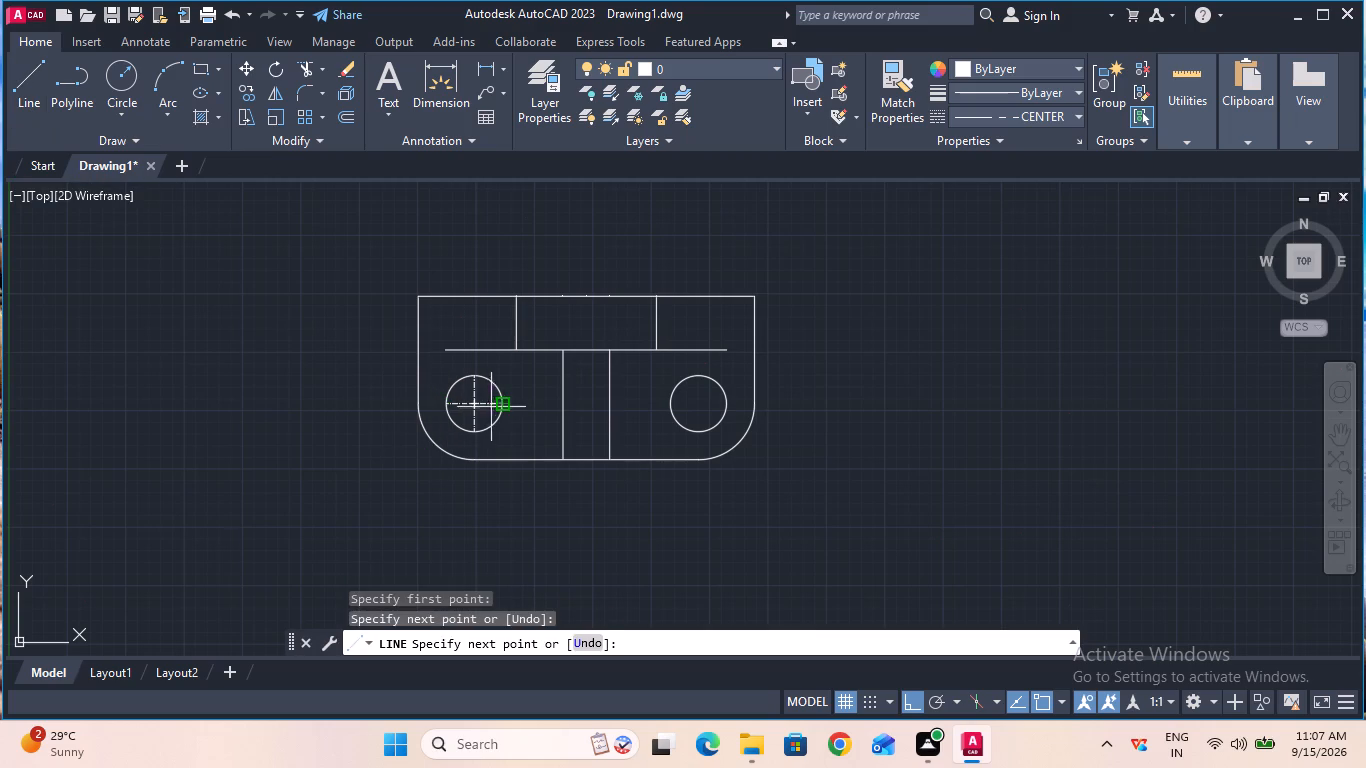
{"action": "key", "text": "Escape"}
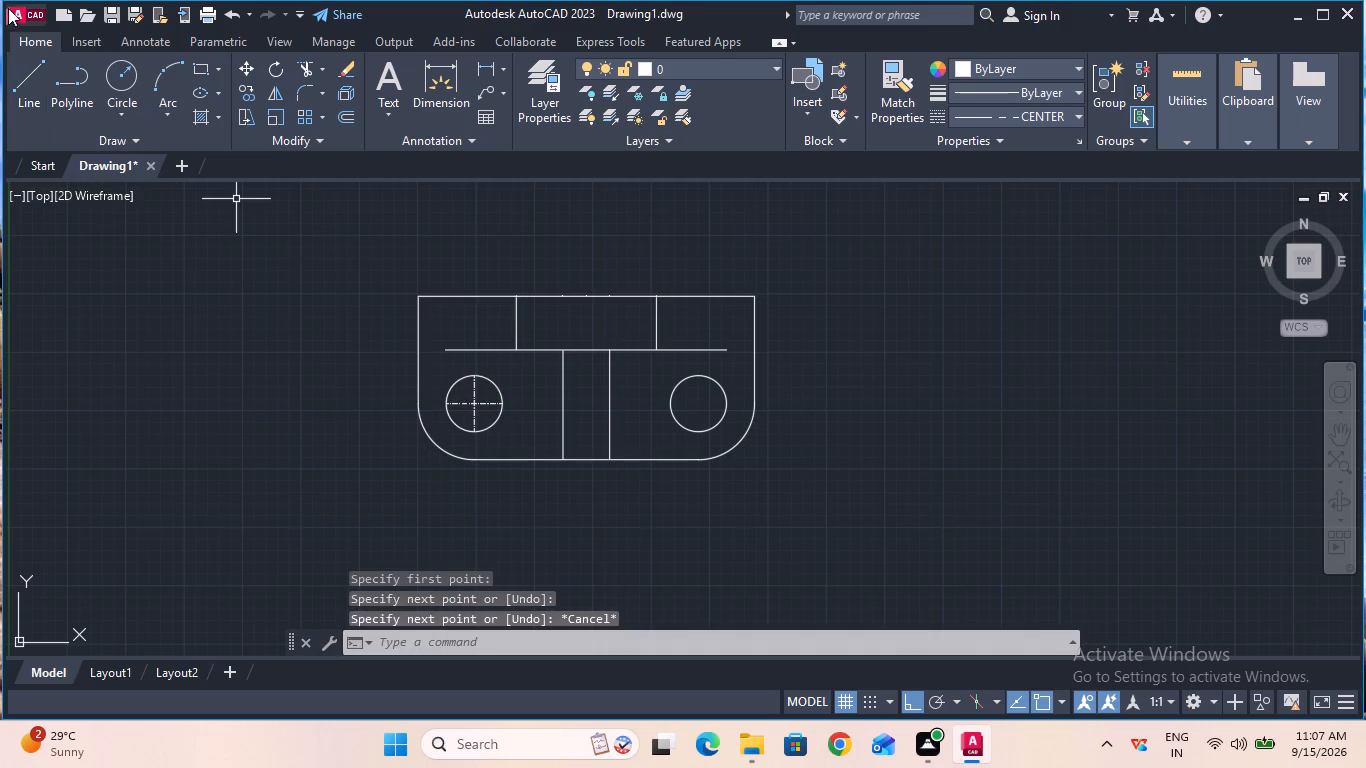
Draw vertical and horizontal center lines across the right hole's full diameter.
{"action": "left_click", "coordinate": [40, 79]}
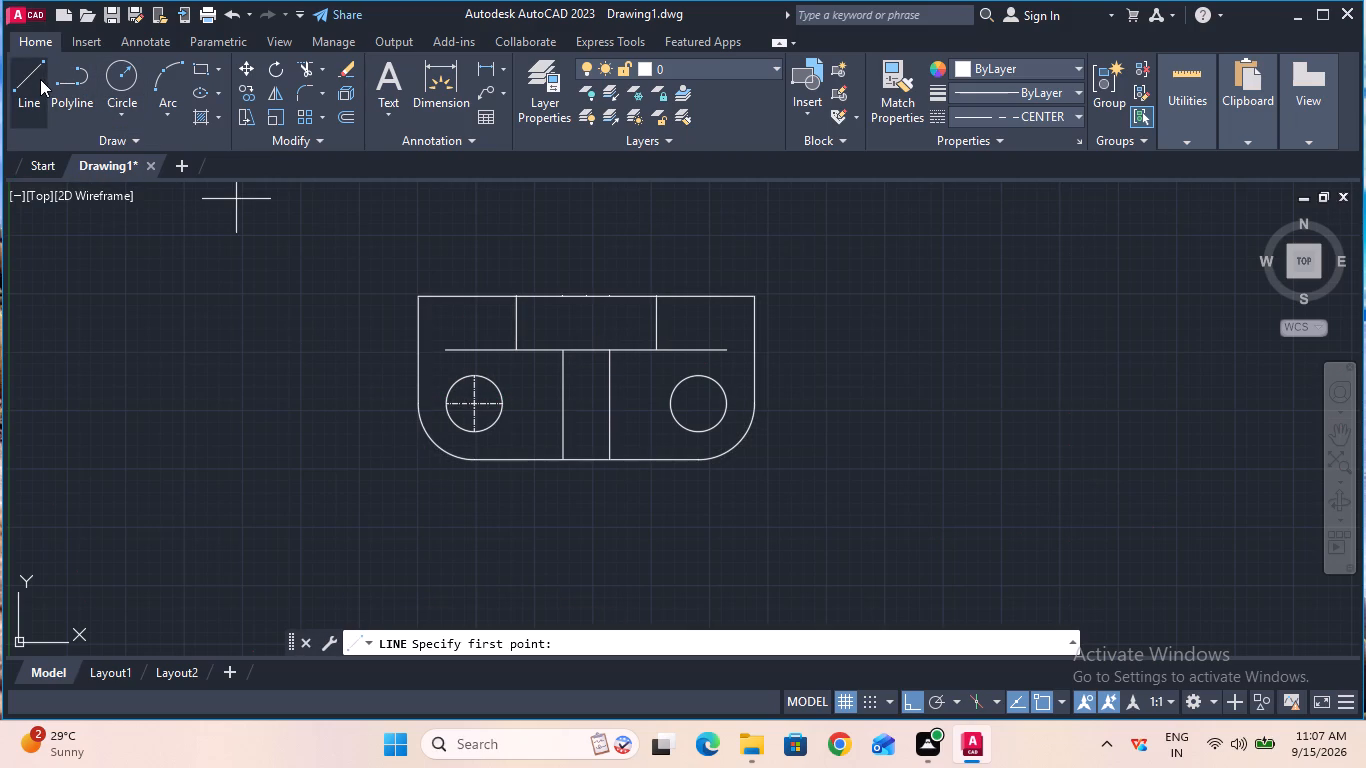
{"action": "left_click", "coordinate": [699, 375]}
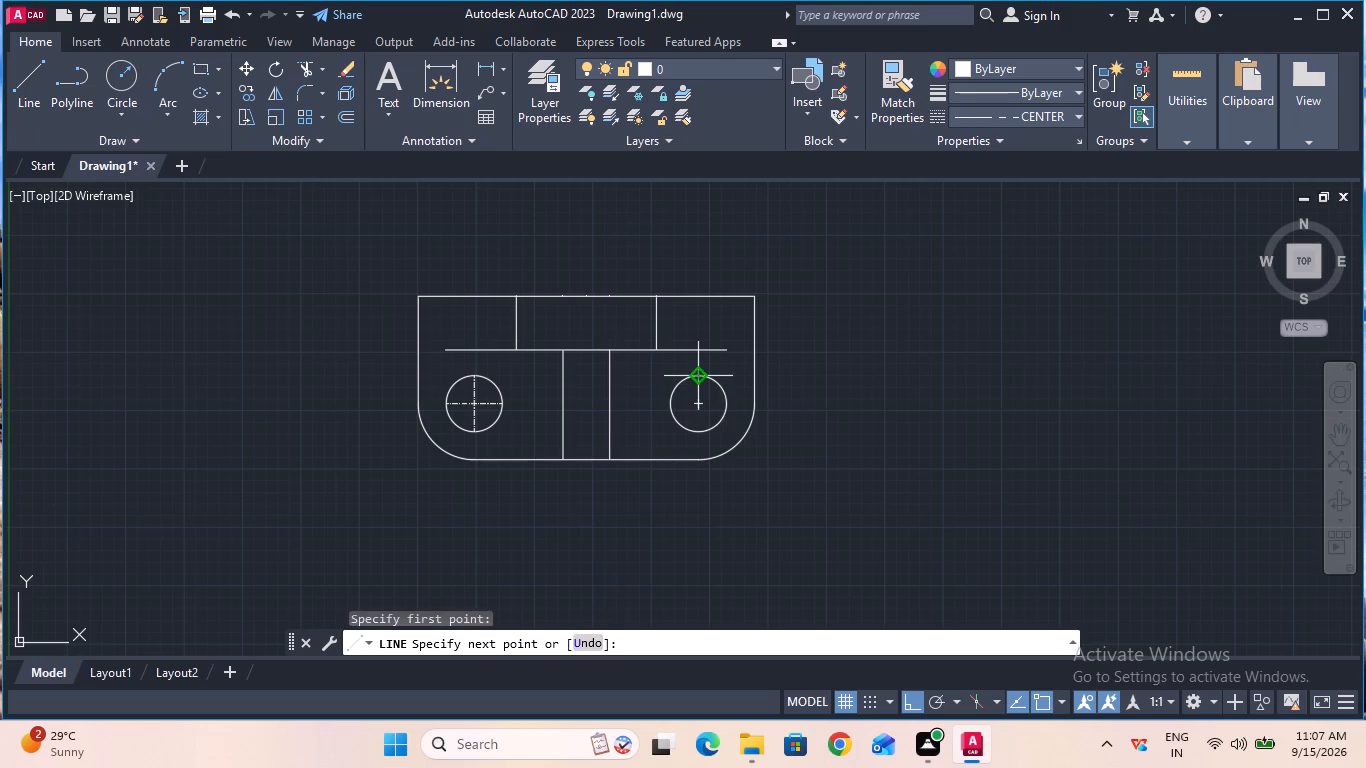
{"action": "left_click", "coordinate": [696, 434]}
{"action": "key", "text": "Escape"}
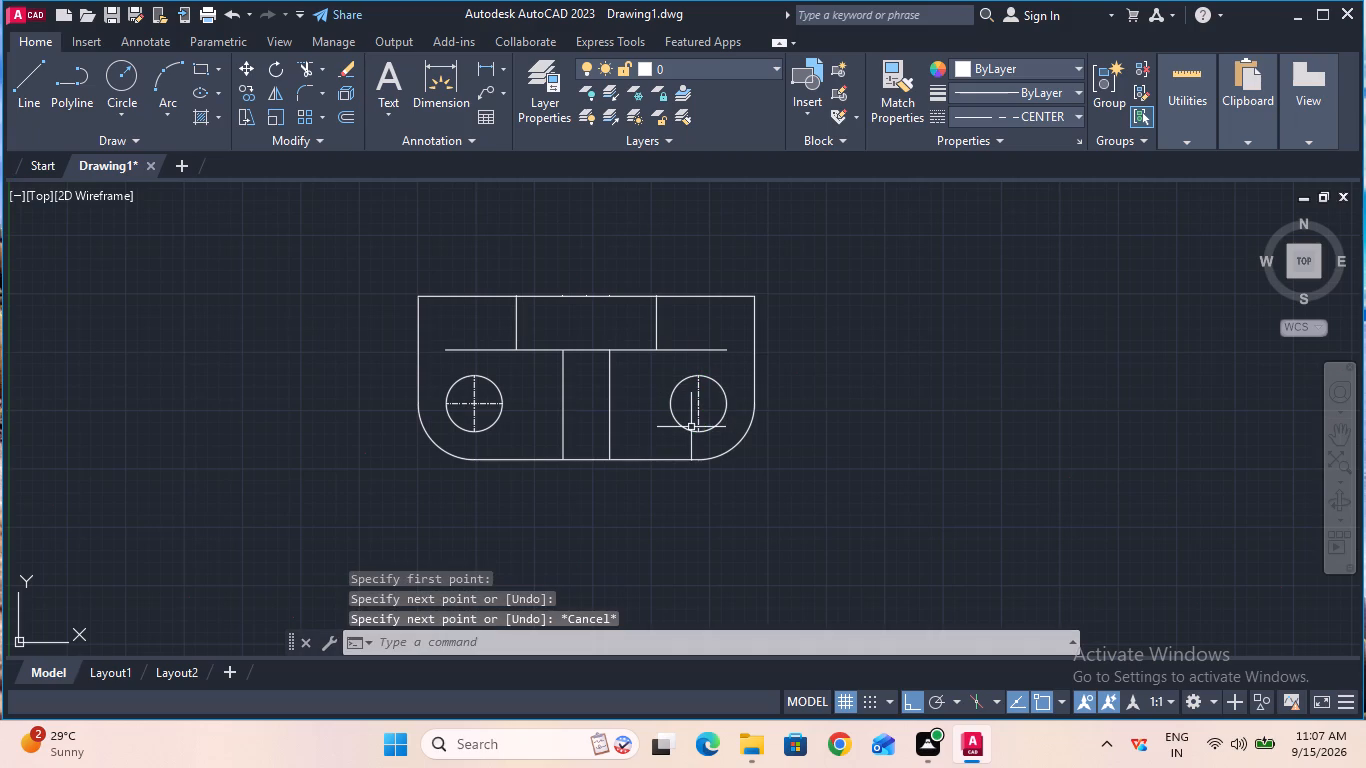
{"action": "left_click", "coordinate": [19, 94]}
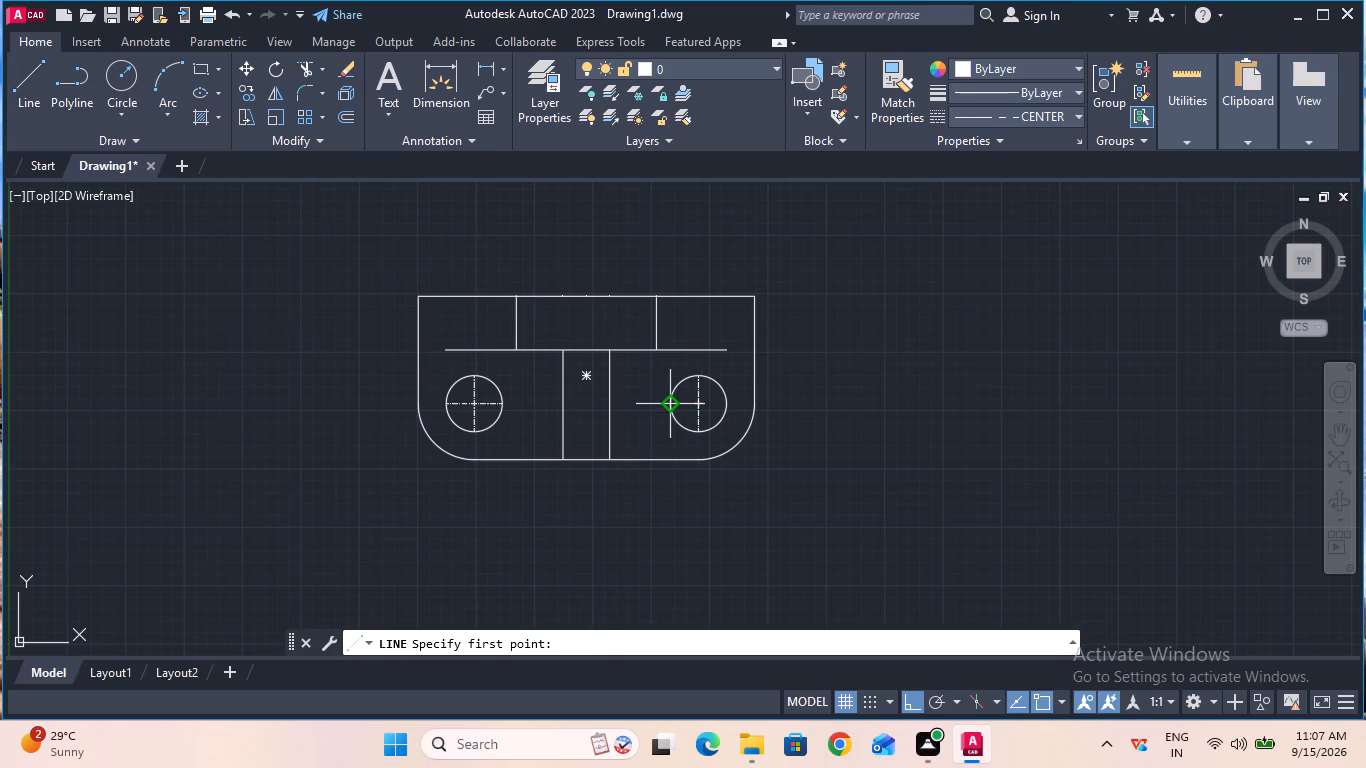
{"action": "left_click", "coordinate": [671, 403]}
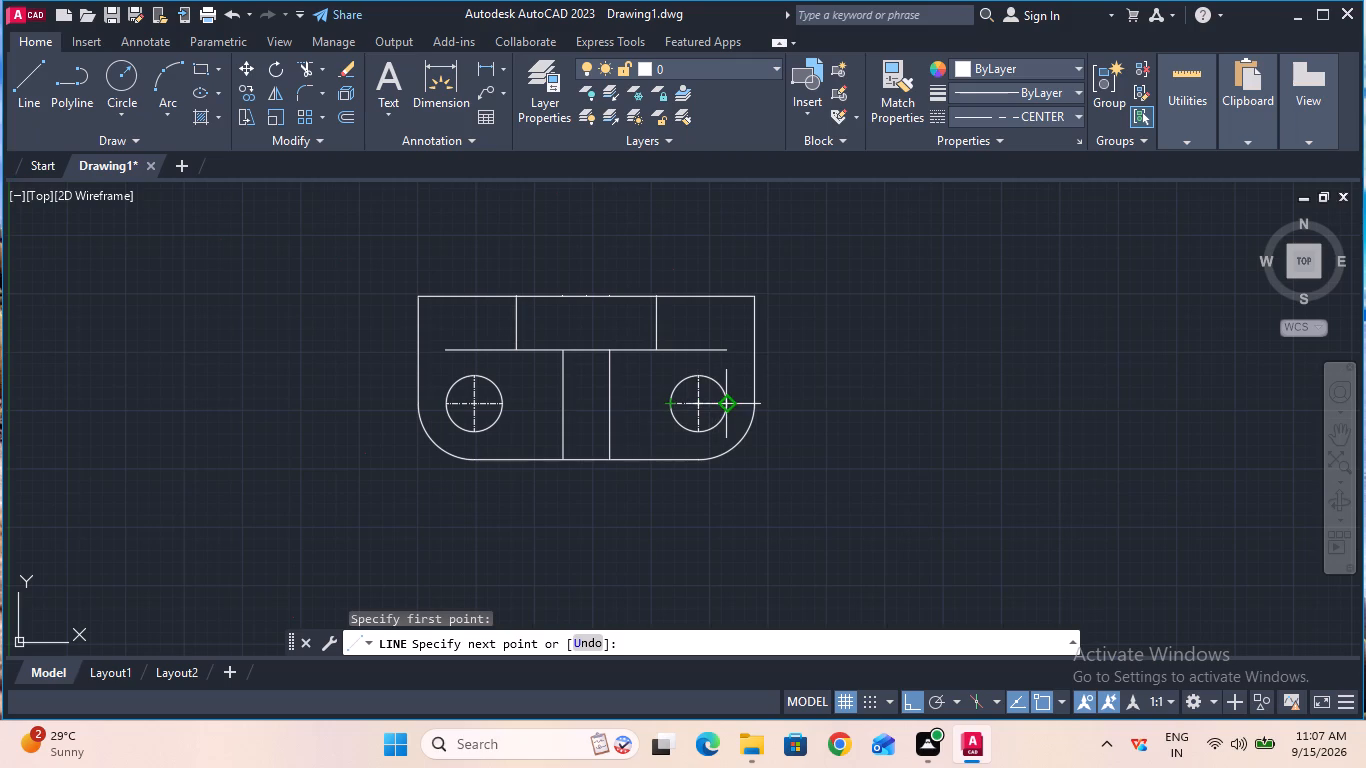
{"action": "left_click", "coordinate": [730, 410]}
{"action": "key", "text": "Escape"}
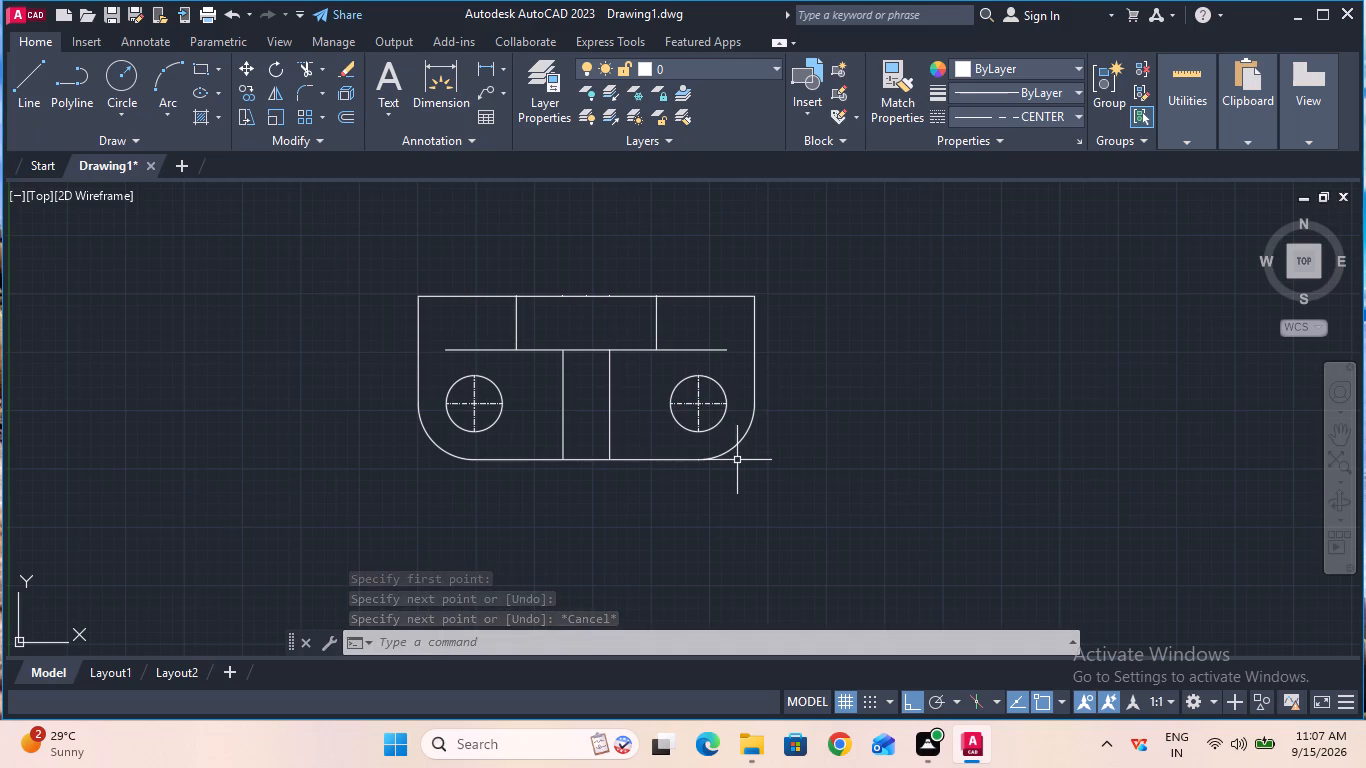
Place a 5 mm vertical linear dimension running down from the base's upper-left corner, outside the left edge.
{"action": "left_click", "coordinate": [486, 70]}
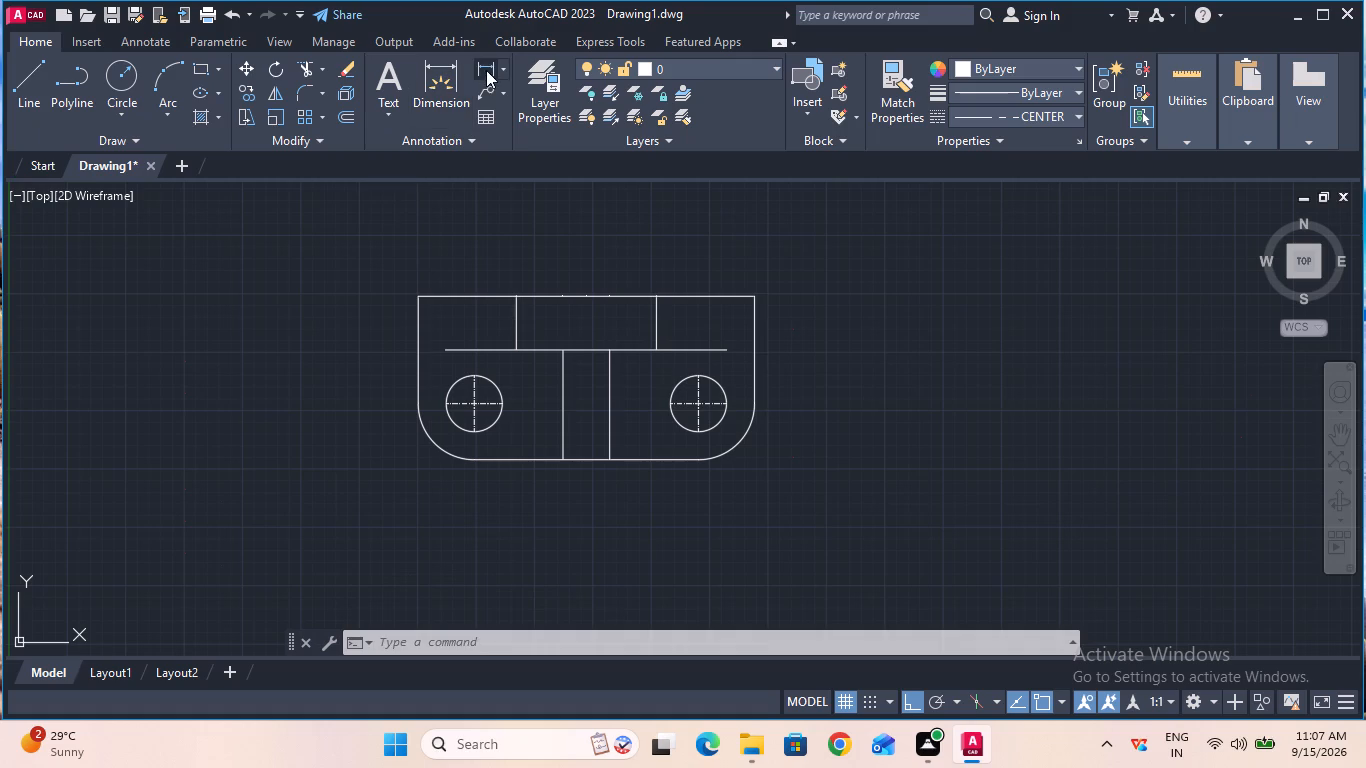
{"action": "left_click", "coordinate": [415, 304]}
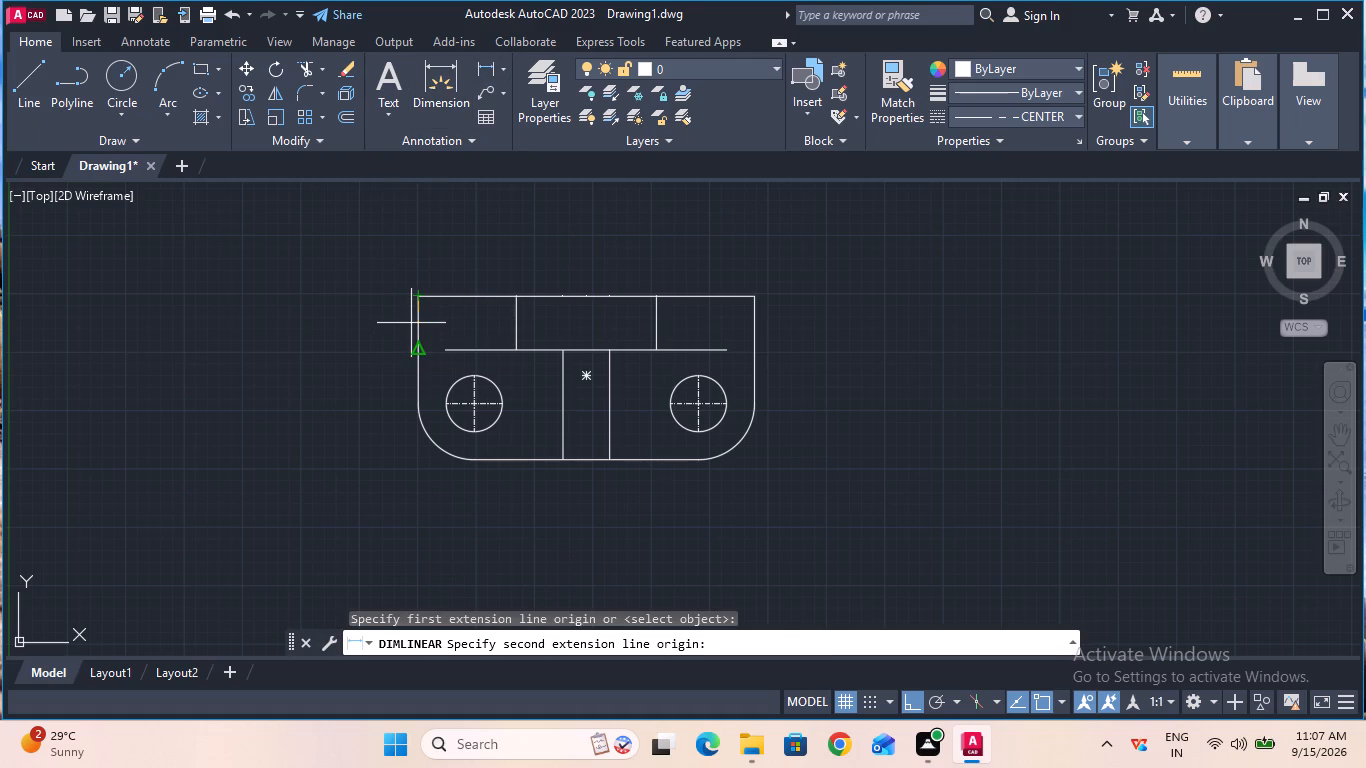
{"action": "key", "text": "5"}
{"action": "key", "text": "Return"}
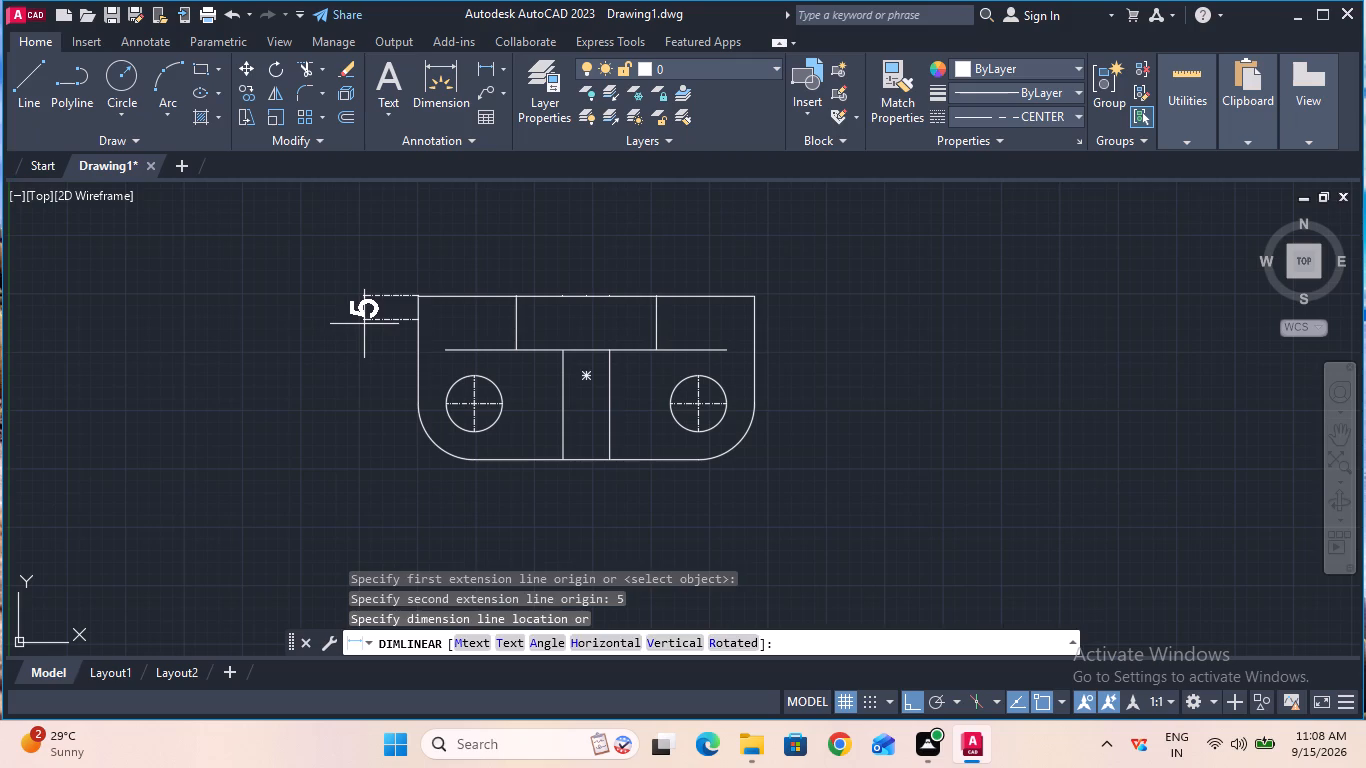
{"action": "left_click", "coordinate": [364, 324]}
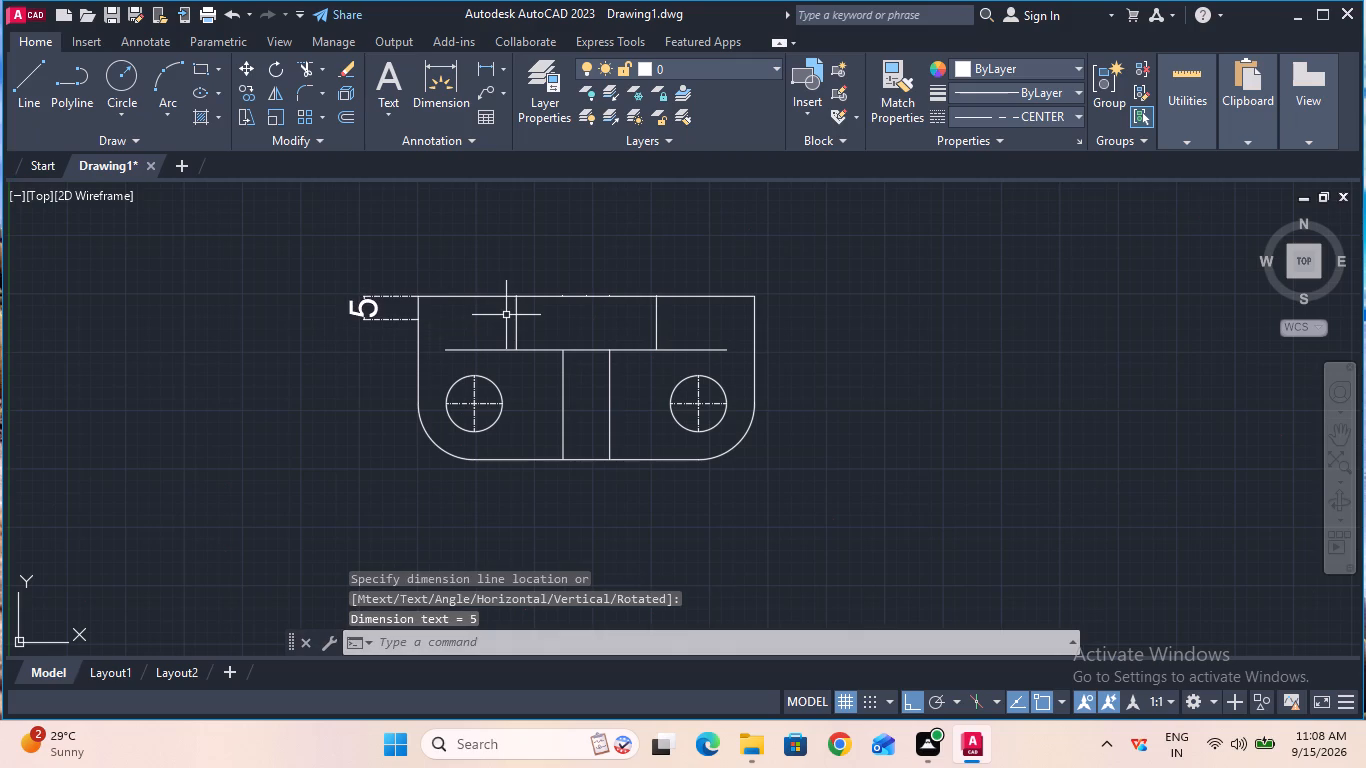
Draw a horizontal line from the left 5 mm dimension's lower extension line across the base edge to the left upper vertical.
{"action": "left_click", "coordinate": [39, 82]}
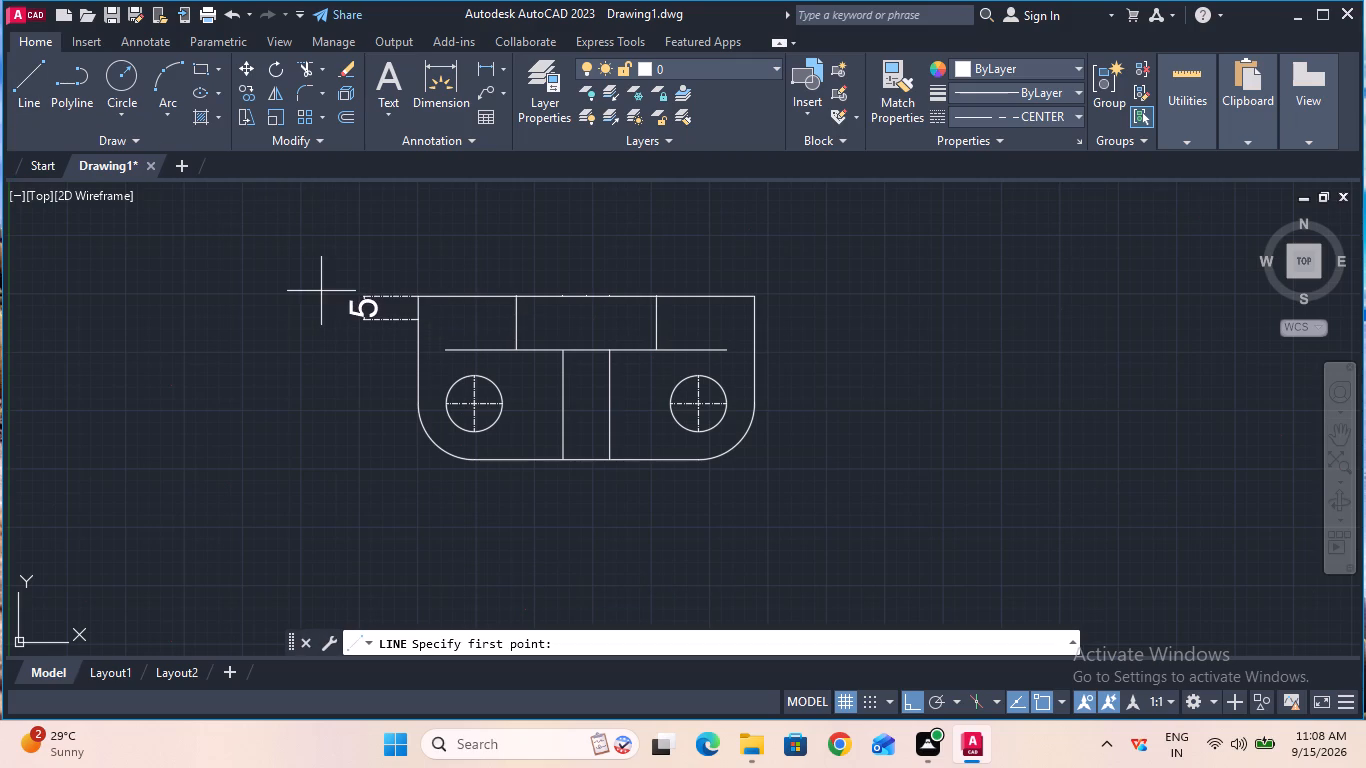
{"action": "left_click", "coordinate": [392, 321]}
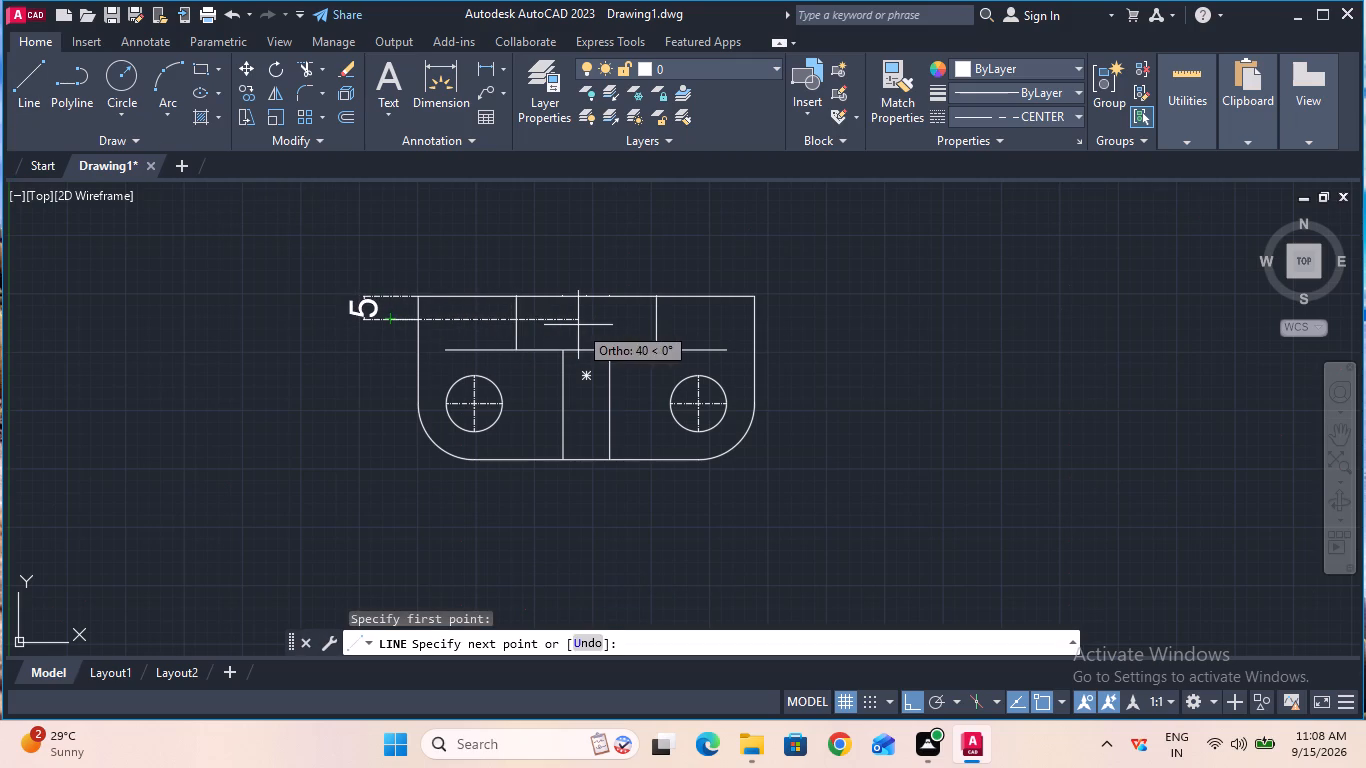
{"action": "left_click", "coordinate": [514, 316]}
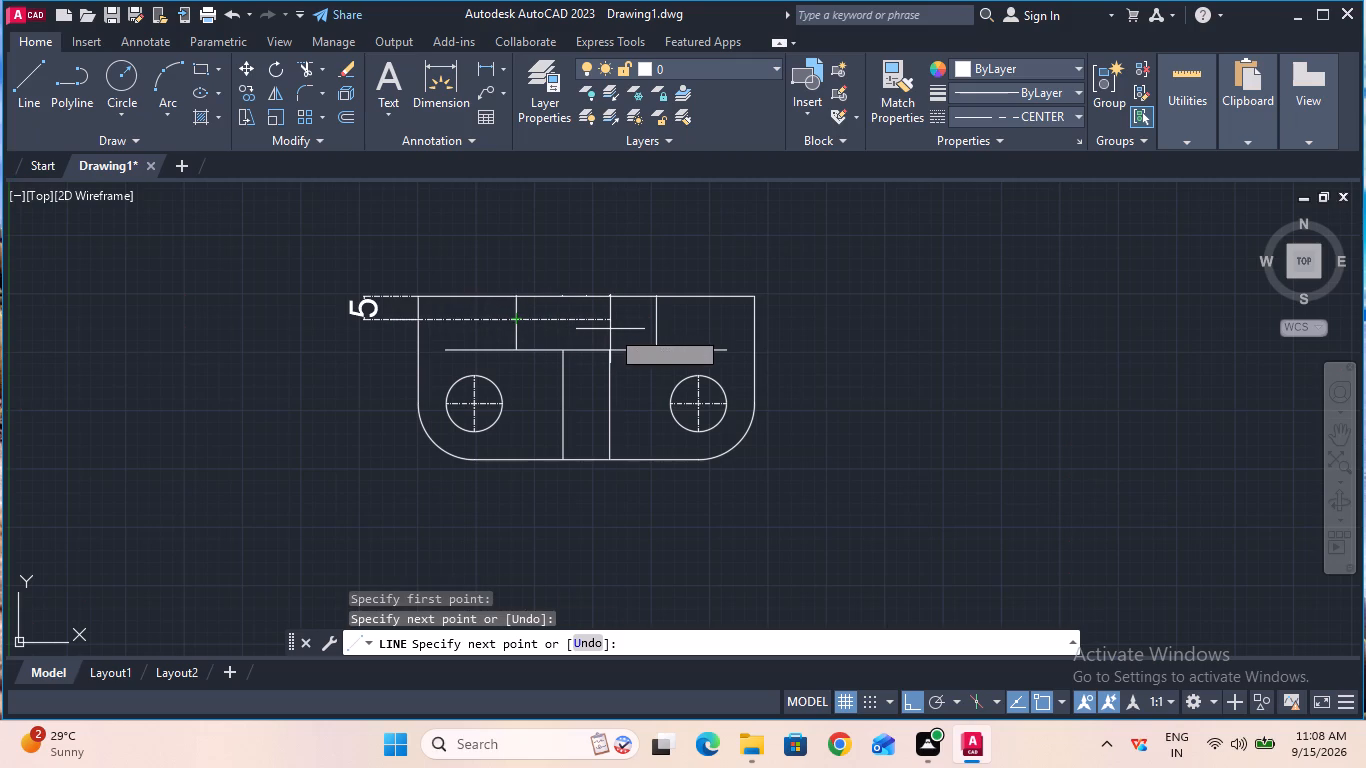
{"action": "key", "text": "Escape"}
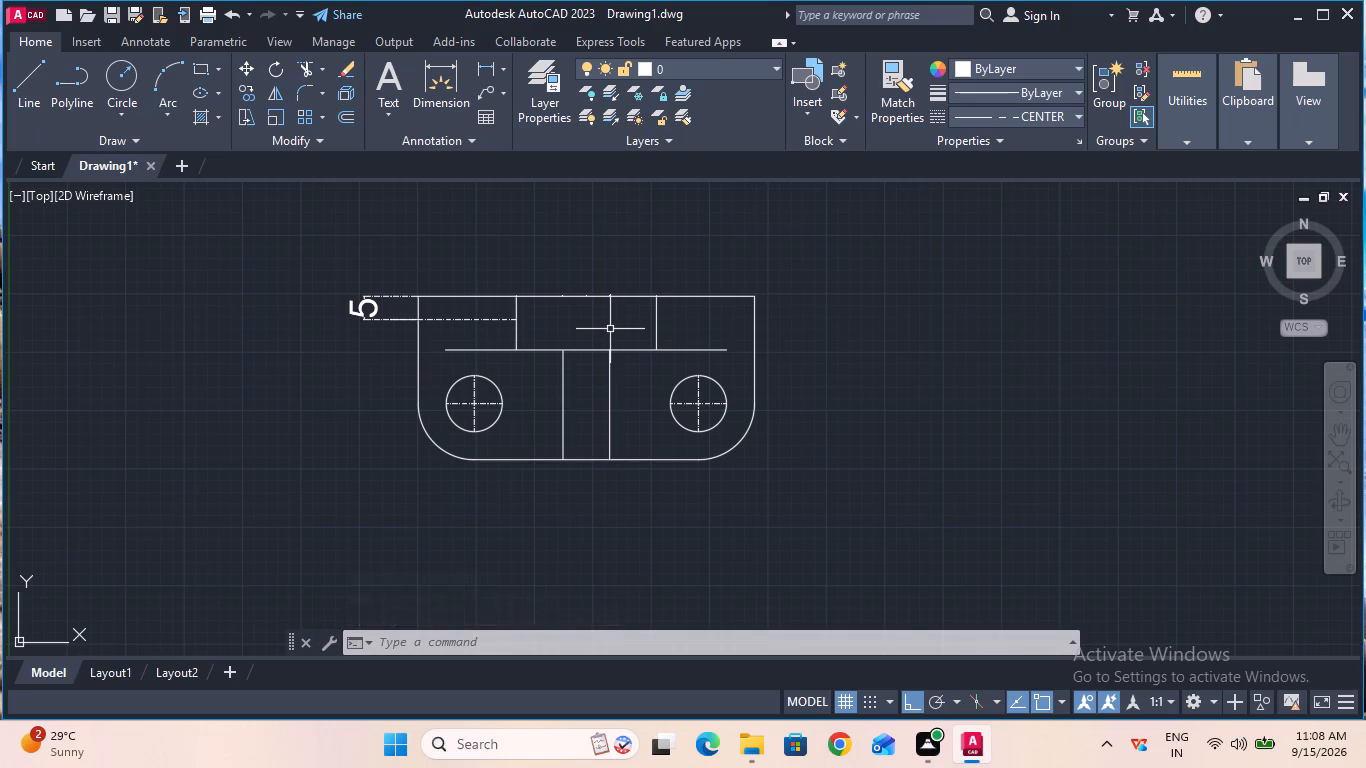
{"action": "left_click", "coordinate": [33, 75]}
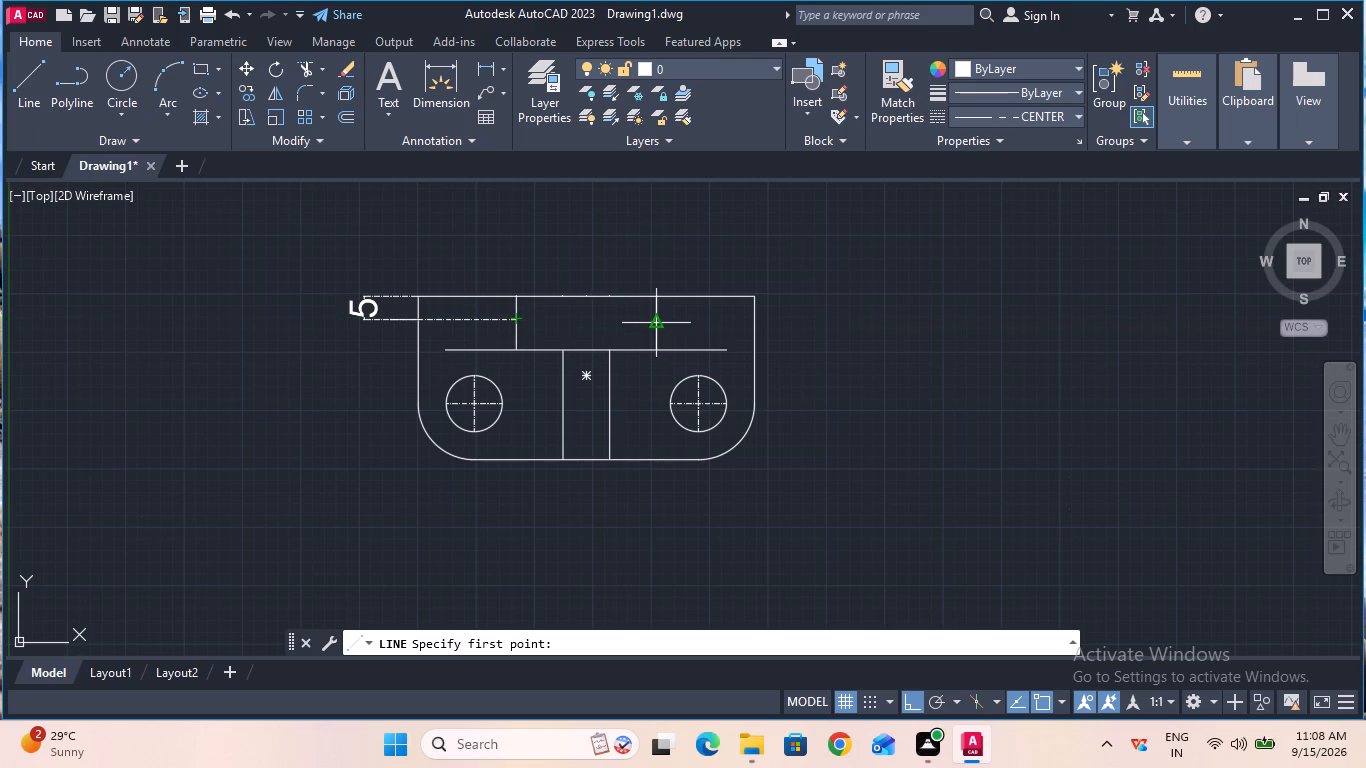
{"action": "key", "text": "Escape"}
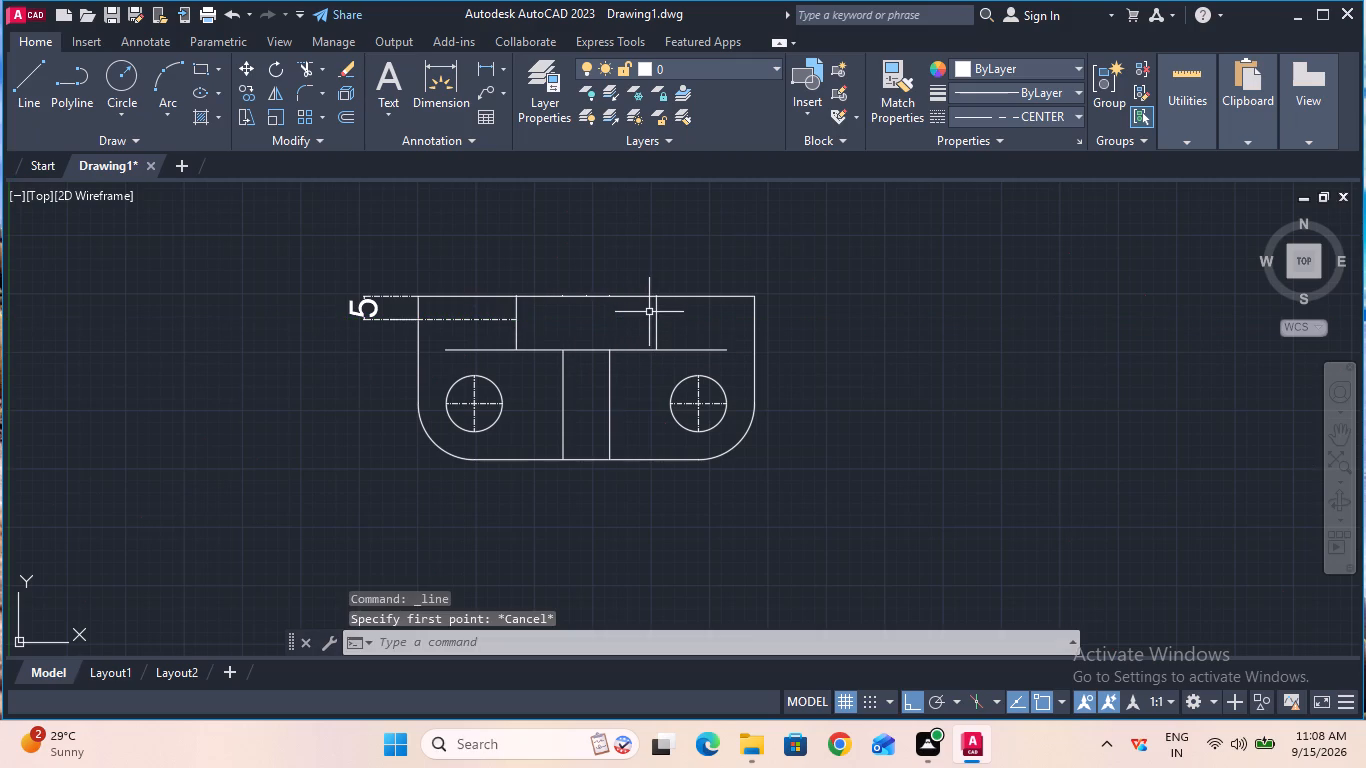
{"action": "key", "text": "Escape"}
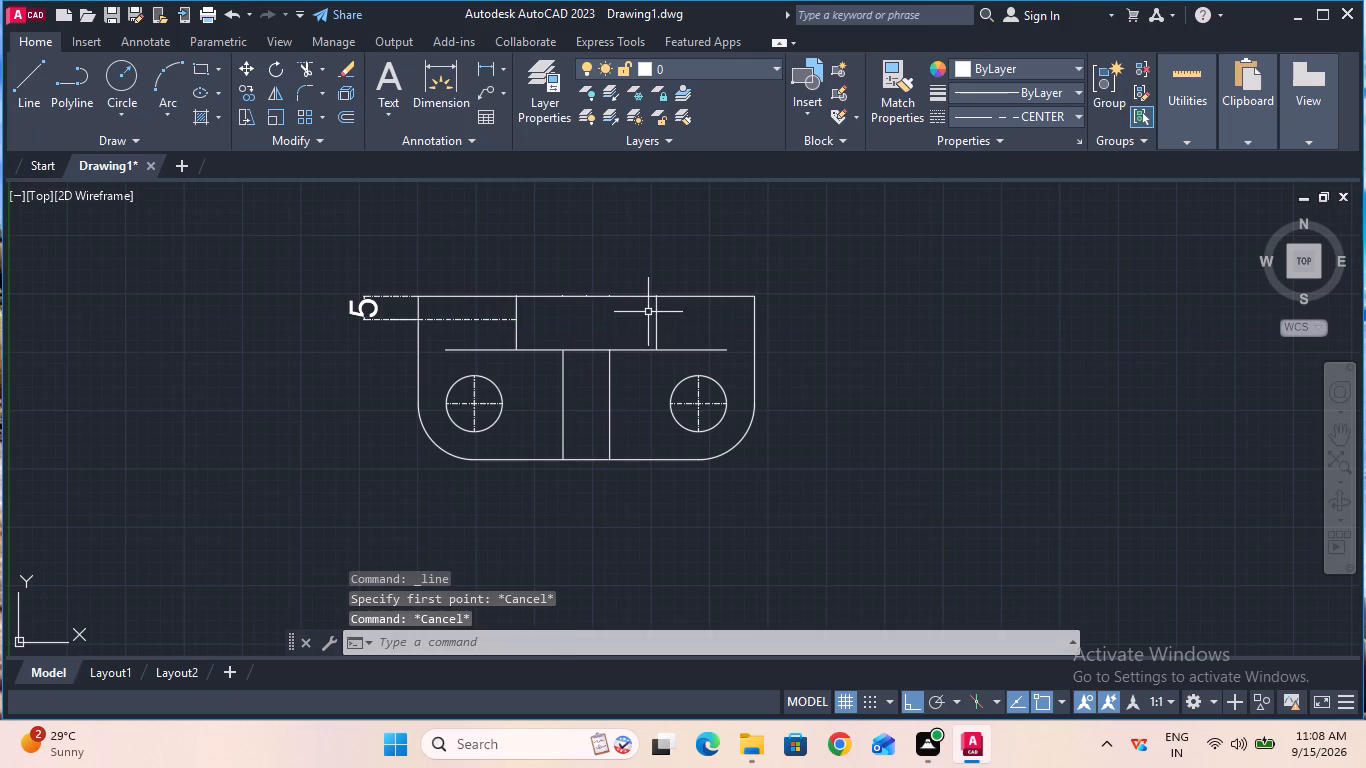
Place a 5 mm vertical linear dimension running down from the base's upper-right corner, outside the right edge.
{"action": "left_click", "coordinate": [487, 68]}
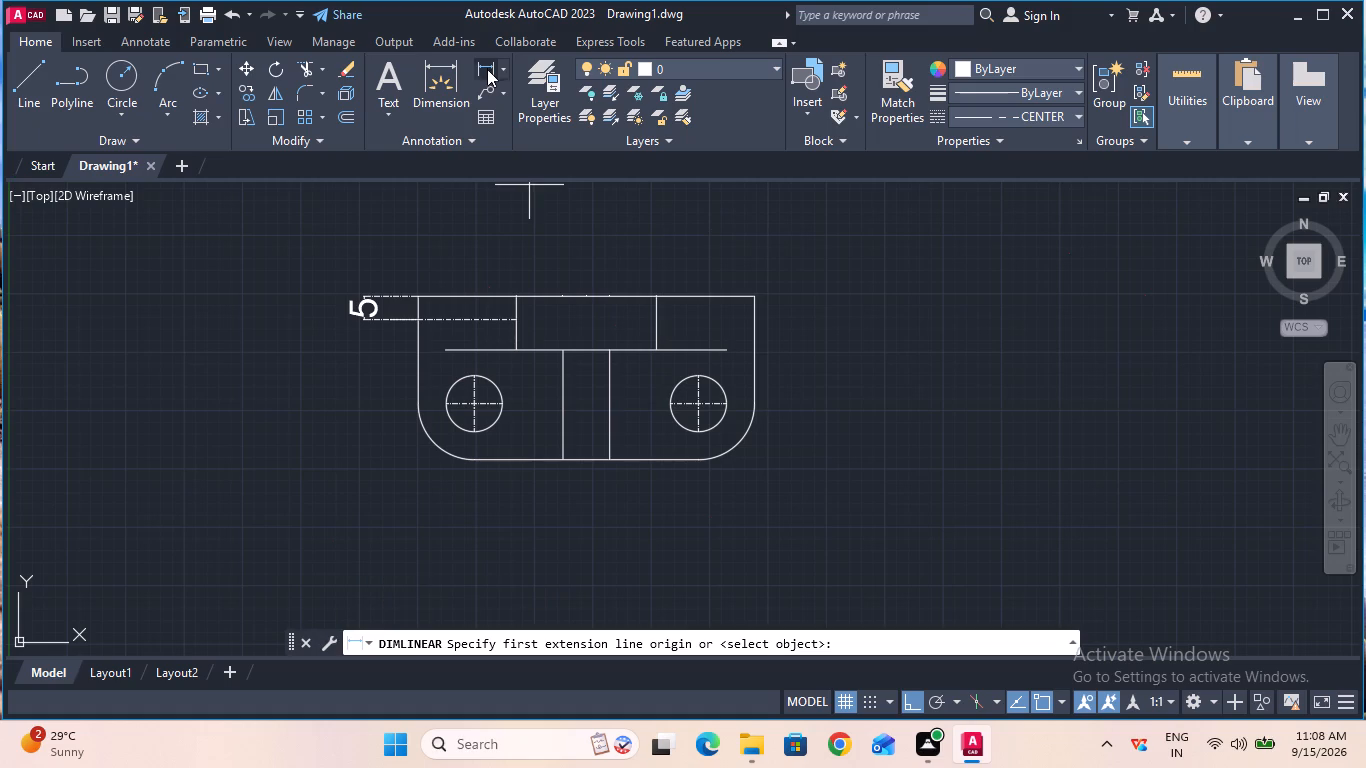
{"action": "left_click", "coordinate": [760, 290]}
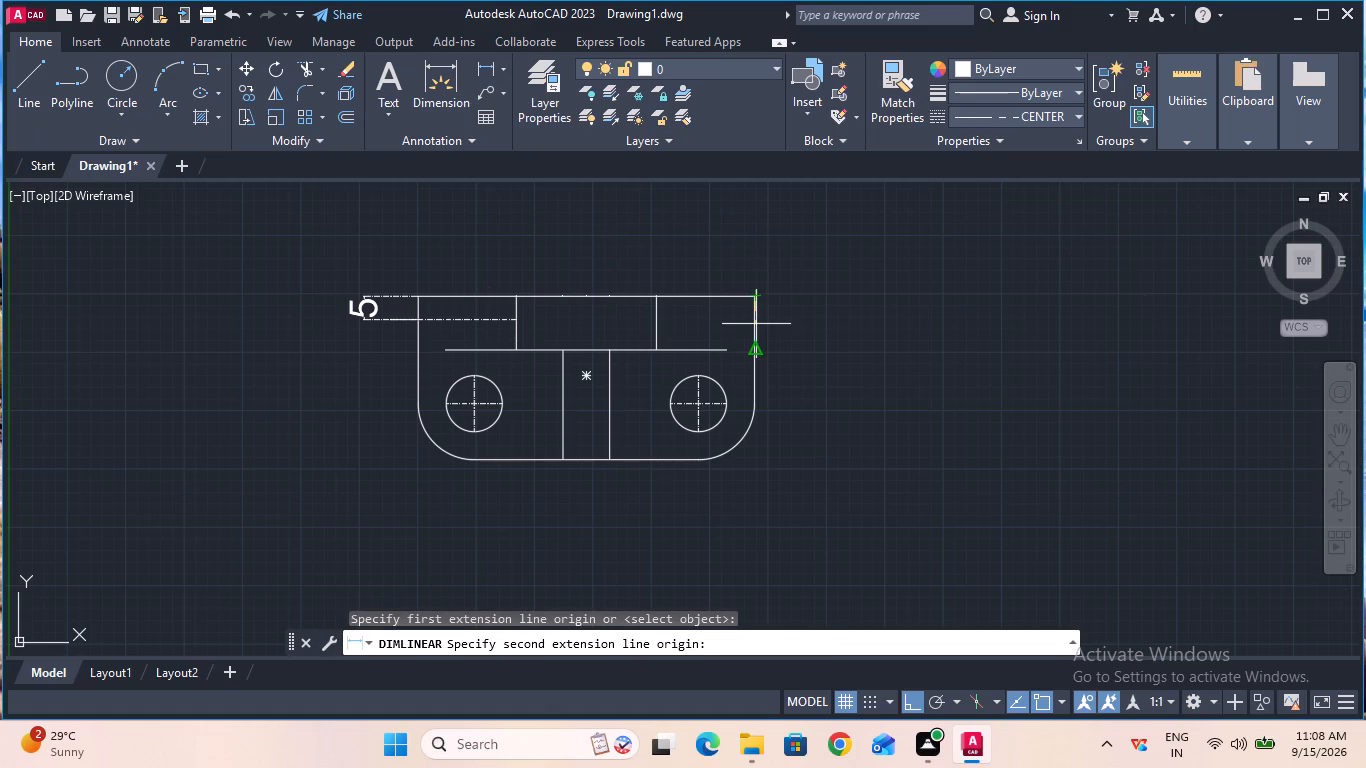
{"action": "key", "text": "5"}
{"action": "key", "text": "Return"}
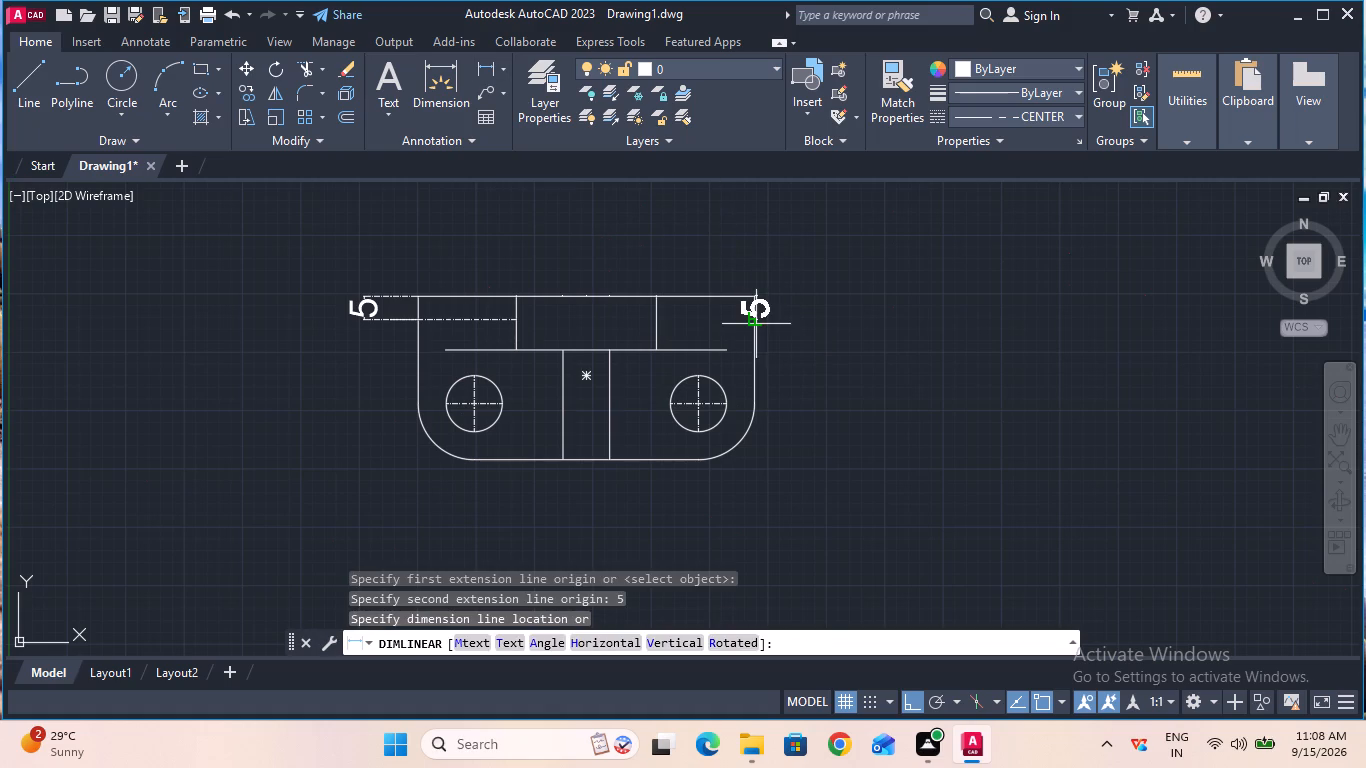
{"action": "left_click", "coordinate": [812, 324]}
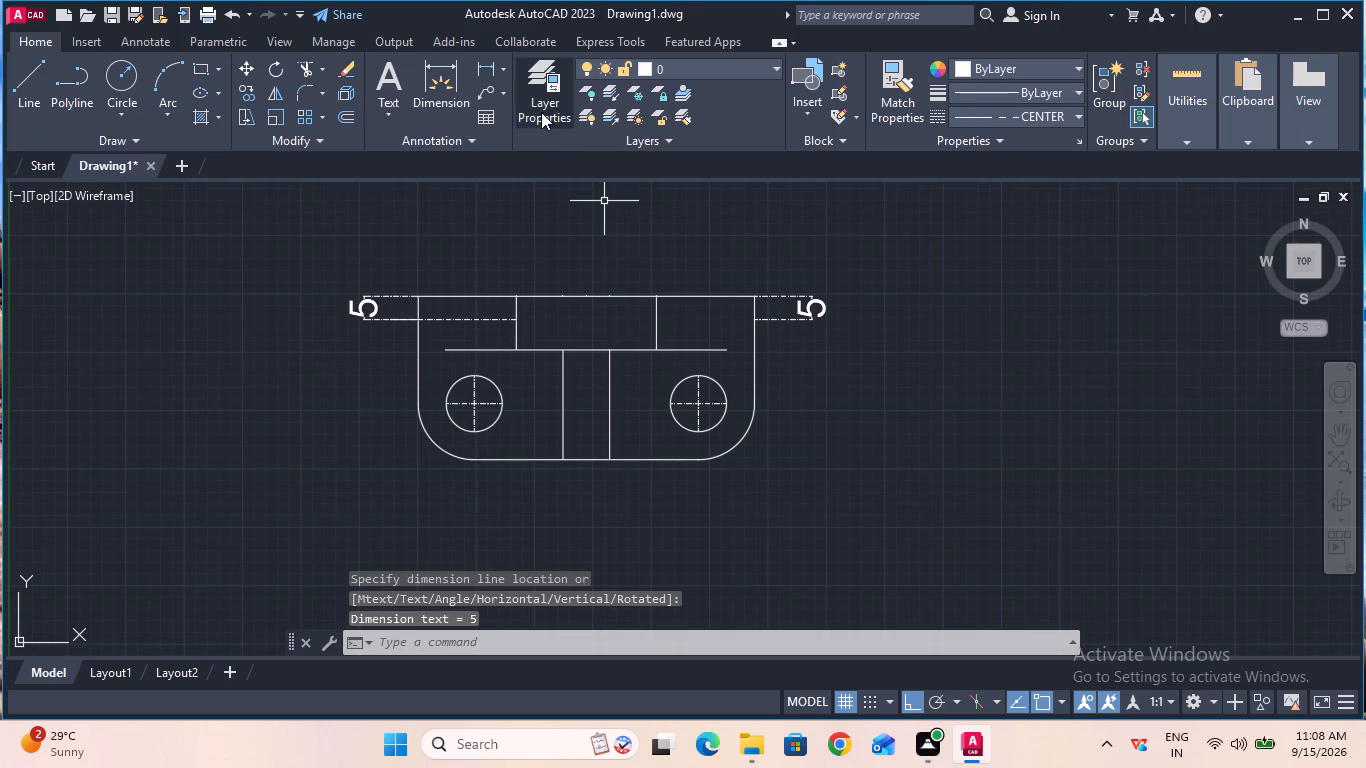
Draw a horizontal line from the right 5 mm dimension's lower extension line across the base edge to the right upper vertical.
{"action": "left_click", "coordinate": [31, 95]}
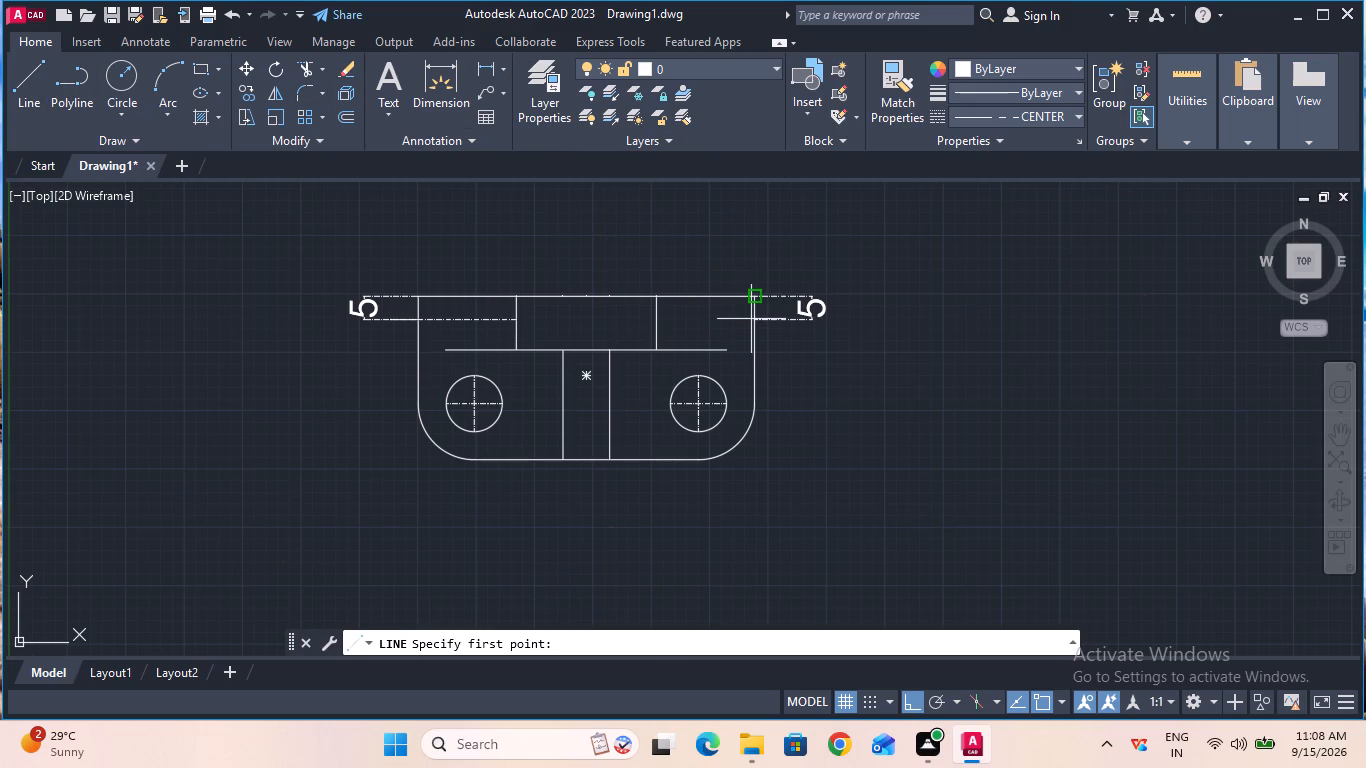
{"action": "left_click", "coordinate": [780, 319]}
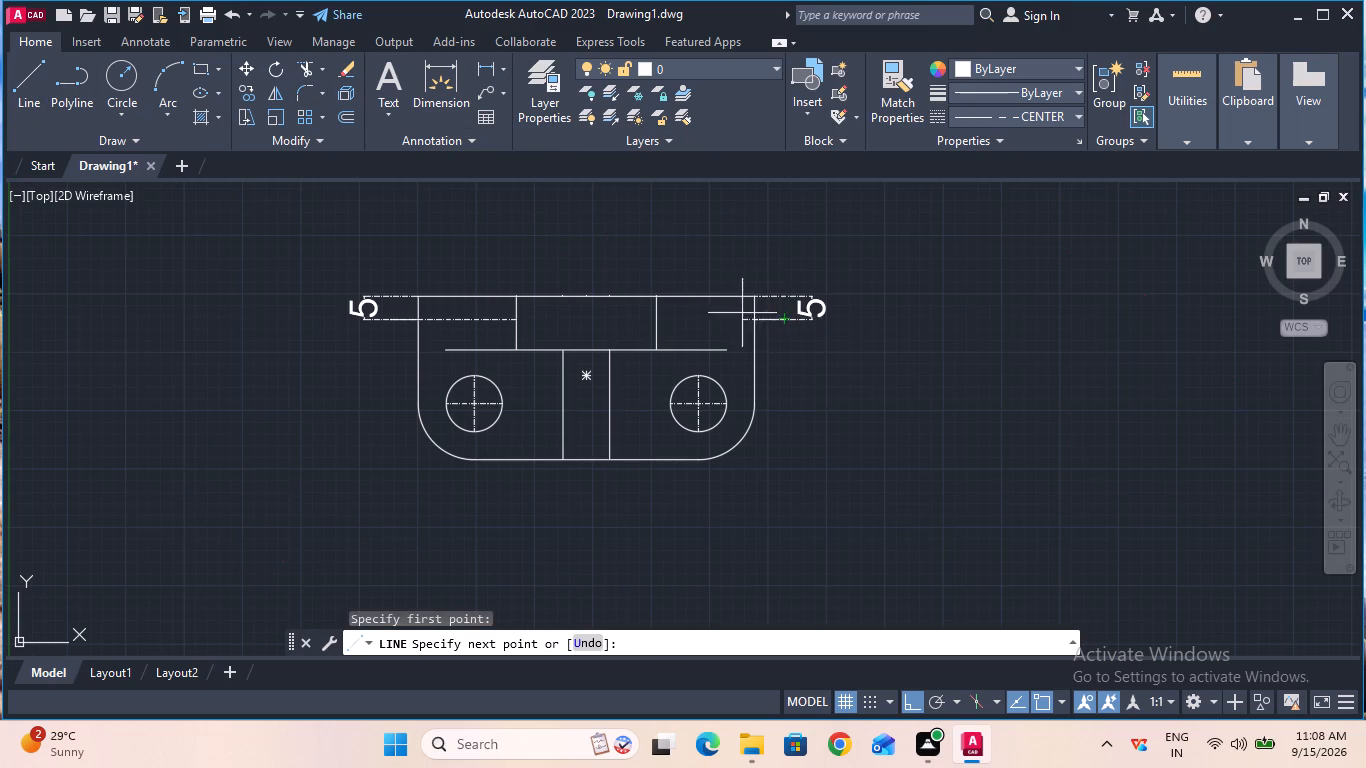
{"action": "left_click", "coordinate": [657, 318]}
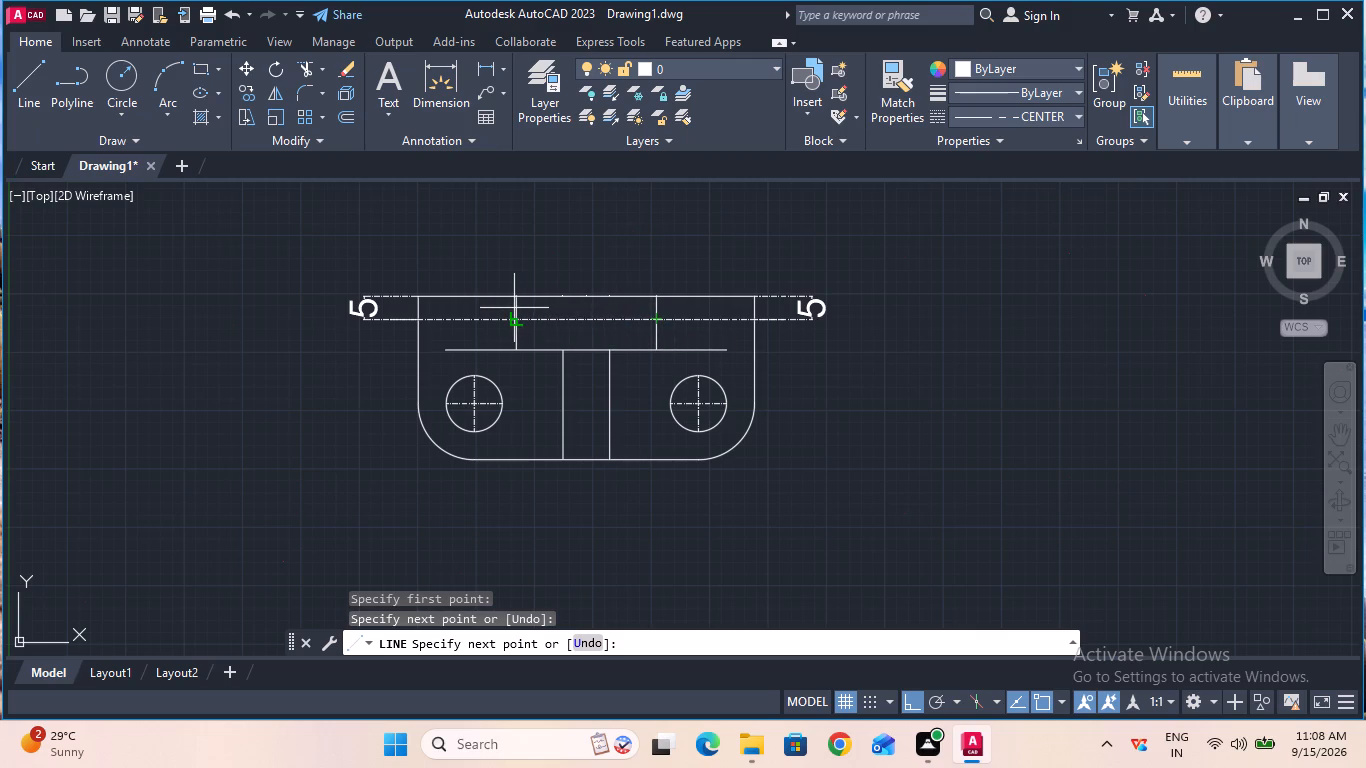
{"action": "key", "text": "Escape"}
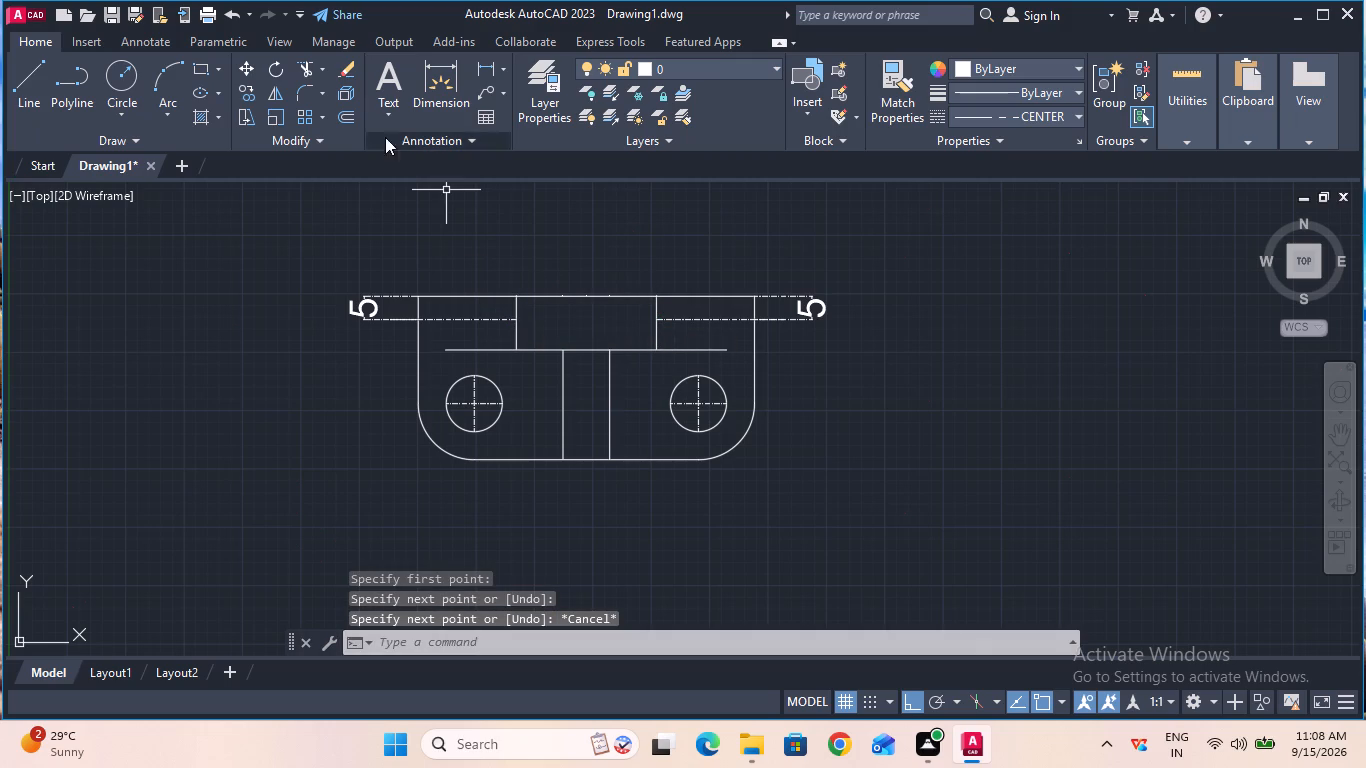
Remove both 5 mm reference dimensions outside the base with the Trim tool.
{"action": "left_click", "coordinate": [311, 75]}
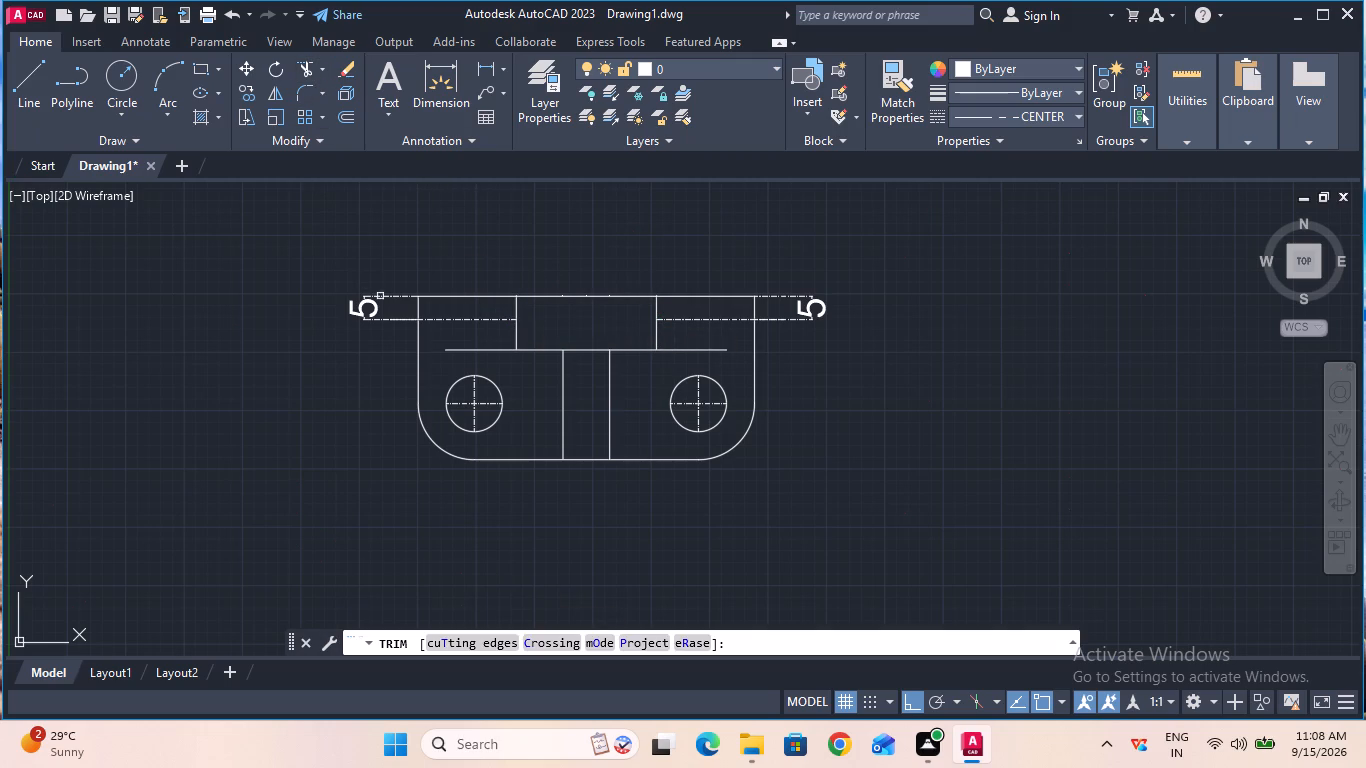
{"action": "left_click", "coordinate": [377, 319]}
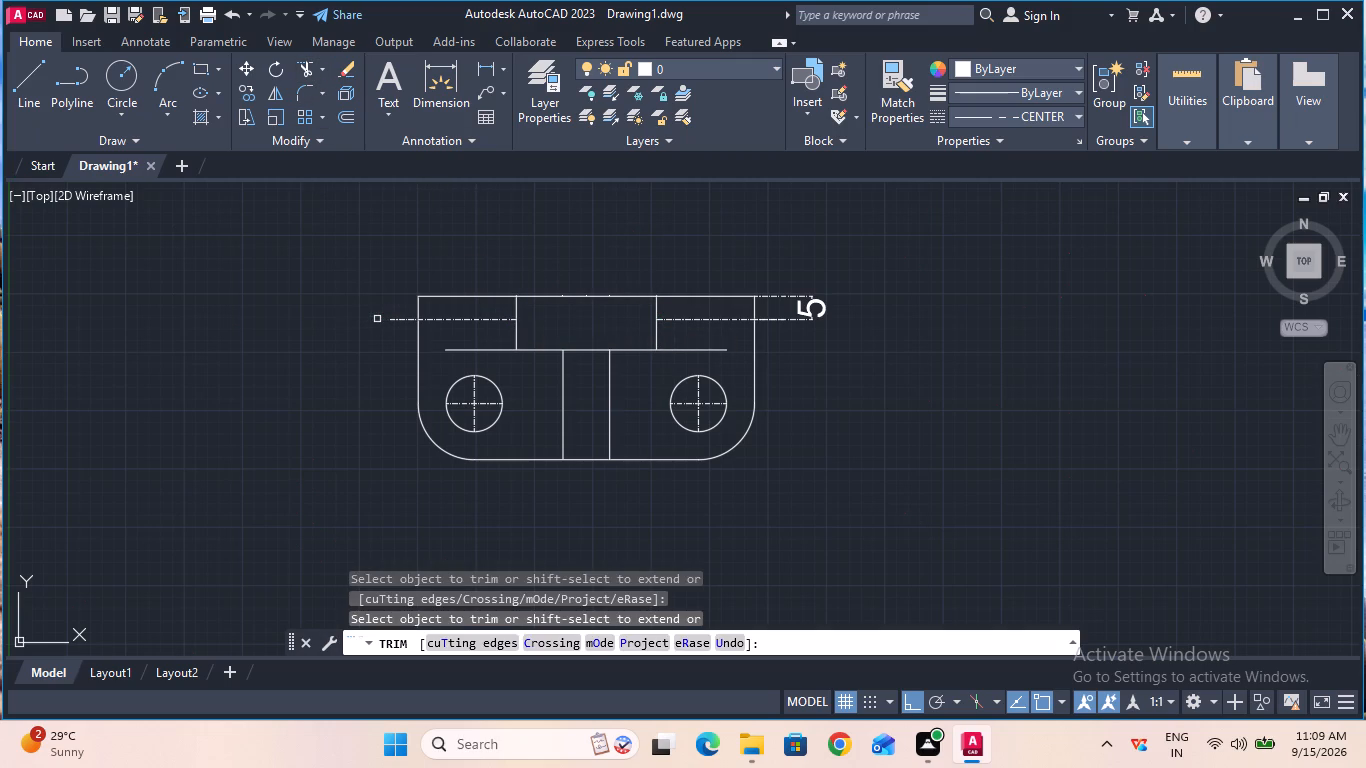
{"action": "left_click", "coordinate": [815, 303]}
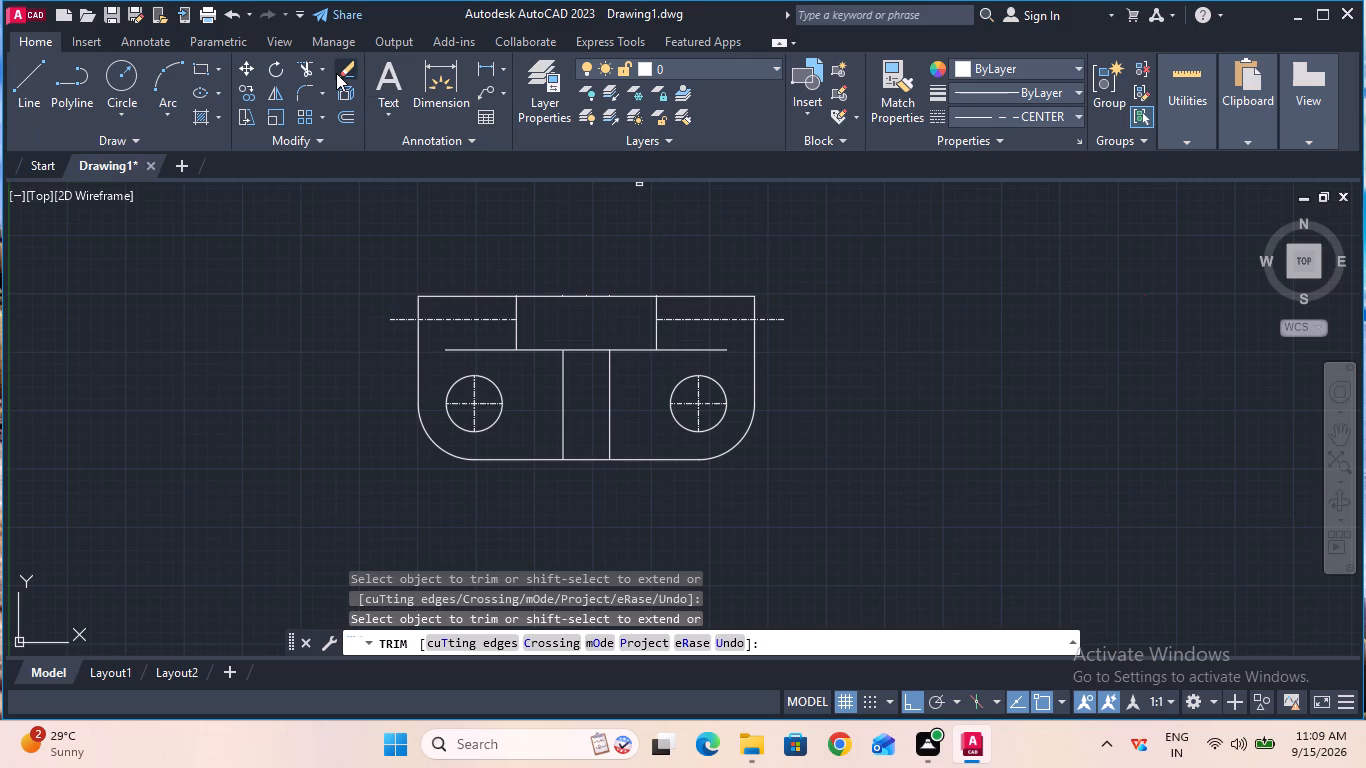
{"action": "key", "text": "Escape"}
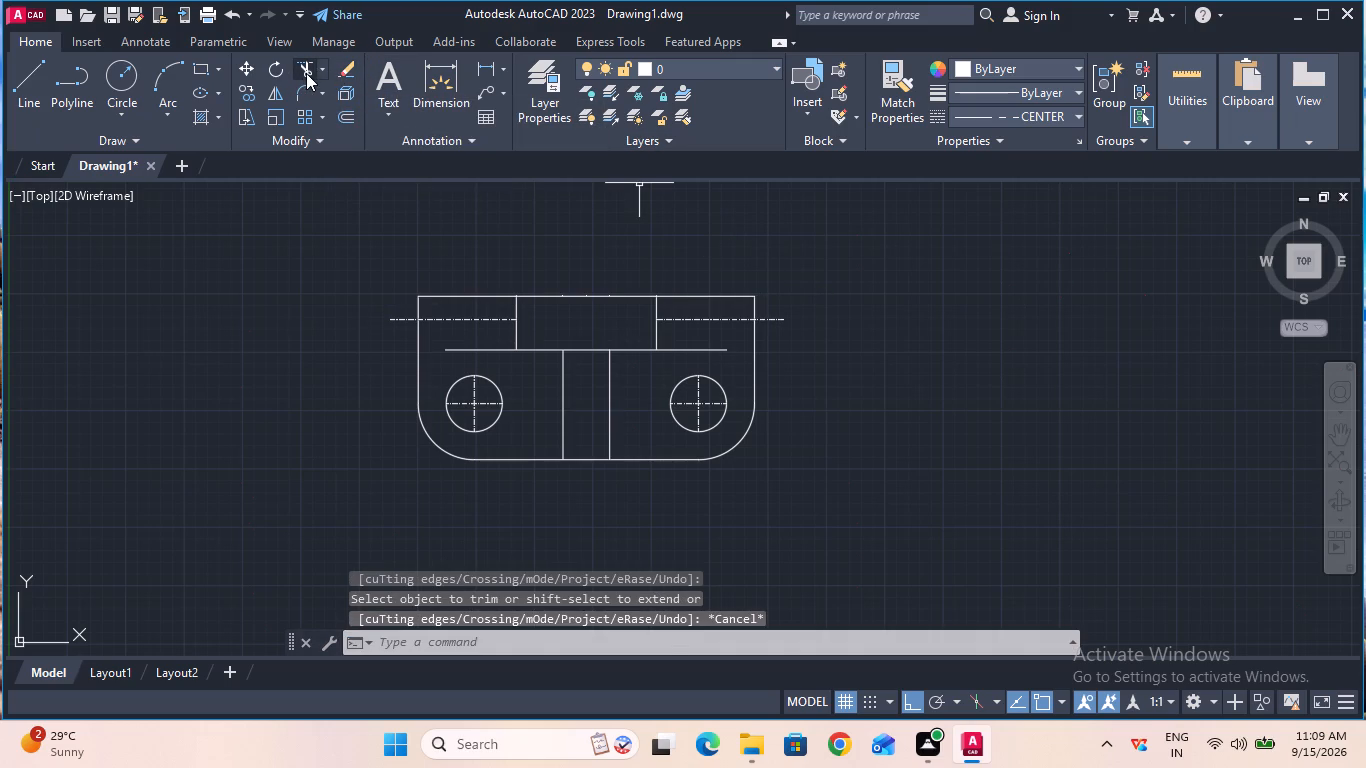
Trim the ends of the two new horizontal lines that overhang the base's left and right edges.
{"action": "left_click", "coordinate": [306, 73]}
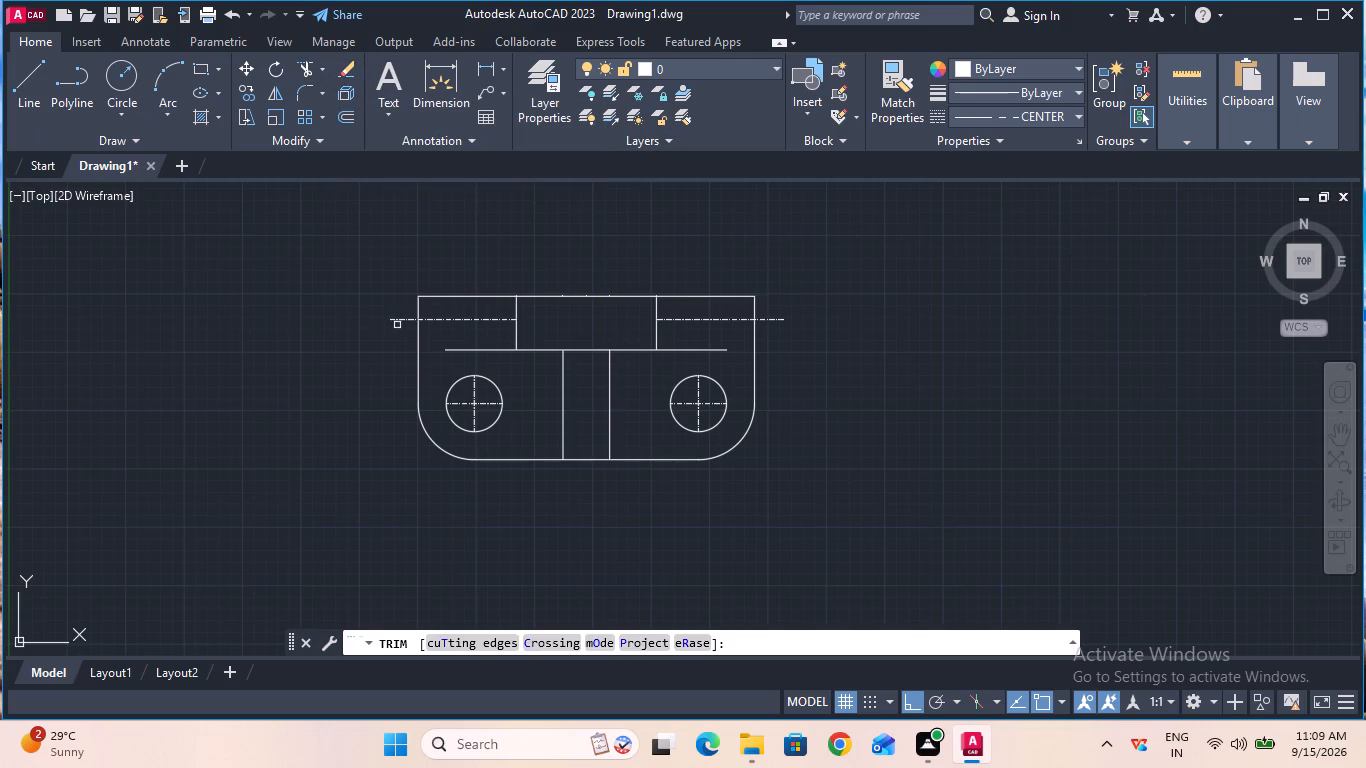
{"action": "left_click", "coordinate": [399, 319]}
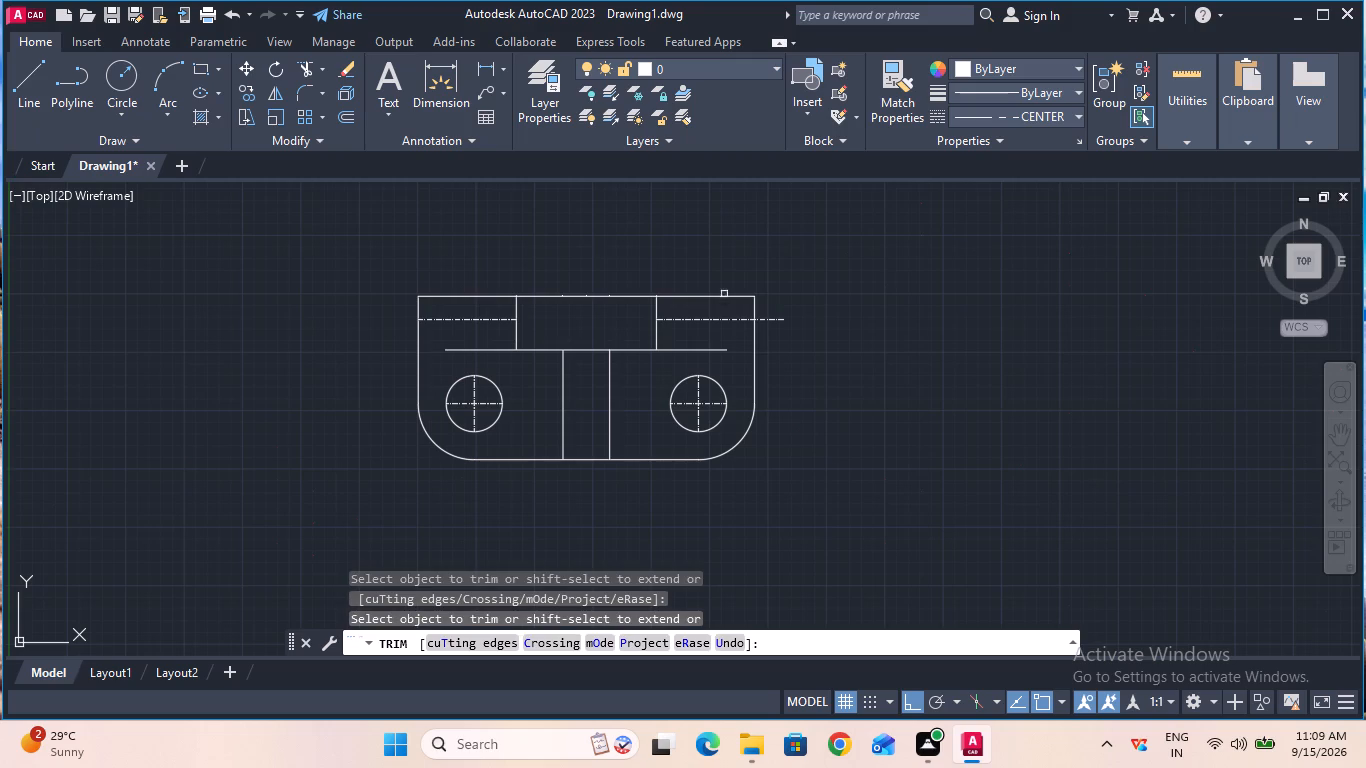
{"action": "left_click", "coordinate": [778, 319]}
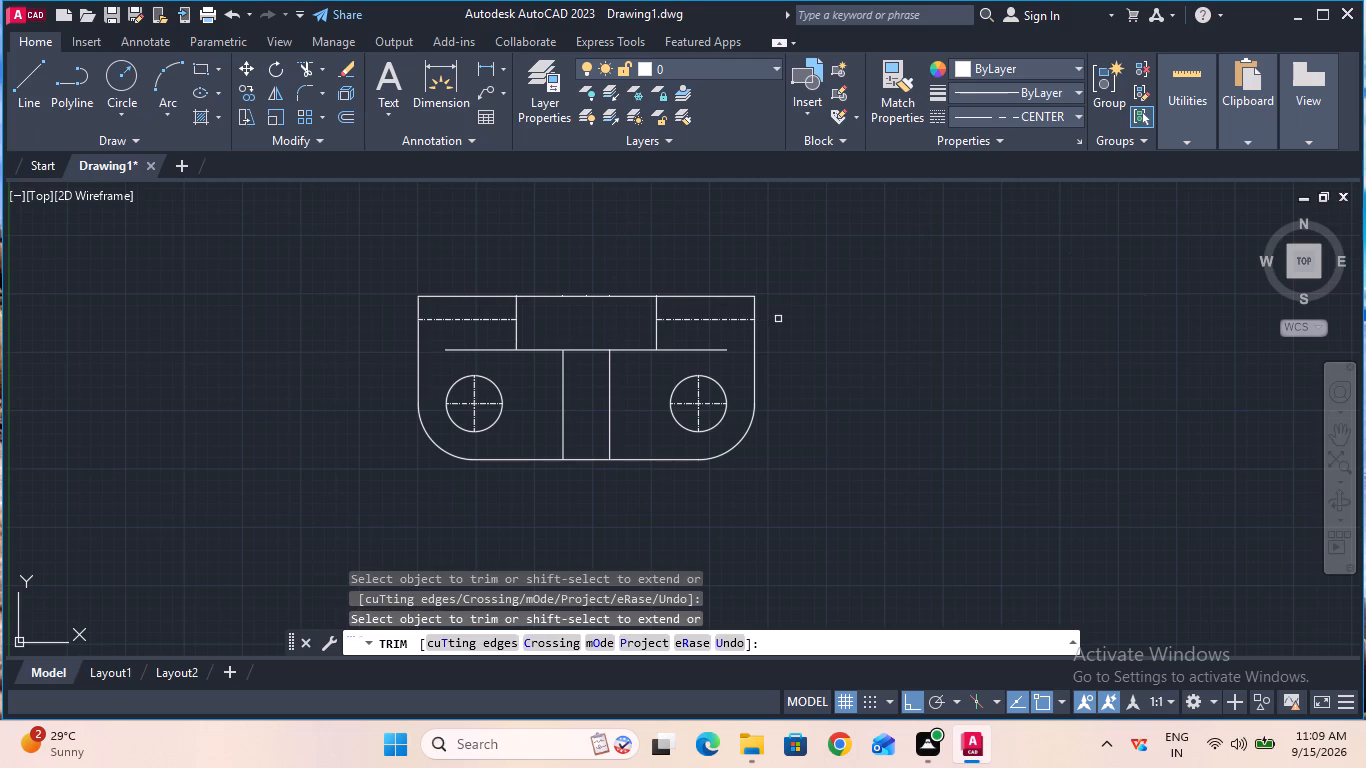
{"action": "key", "text": "Escape"}
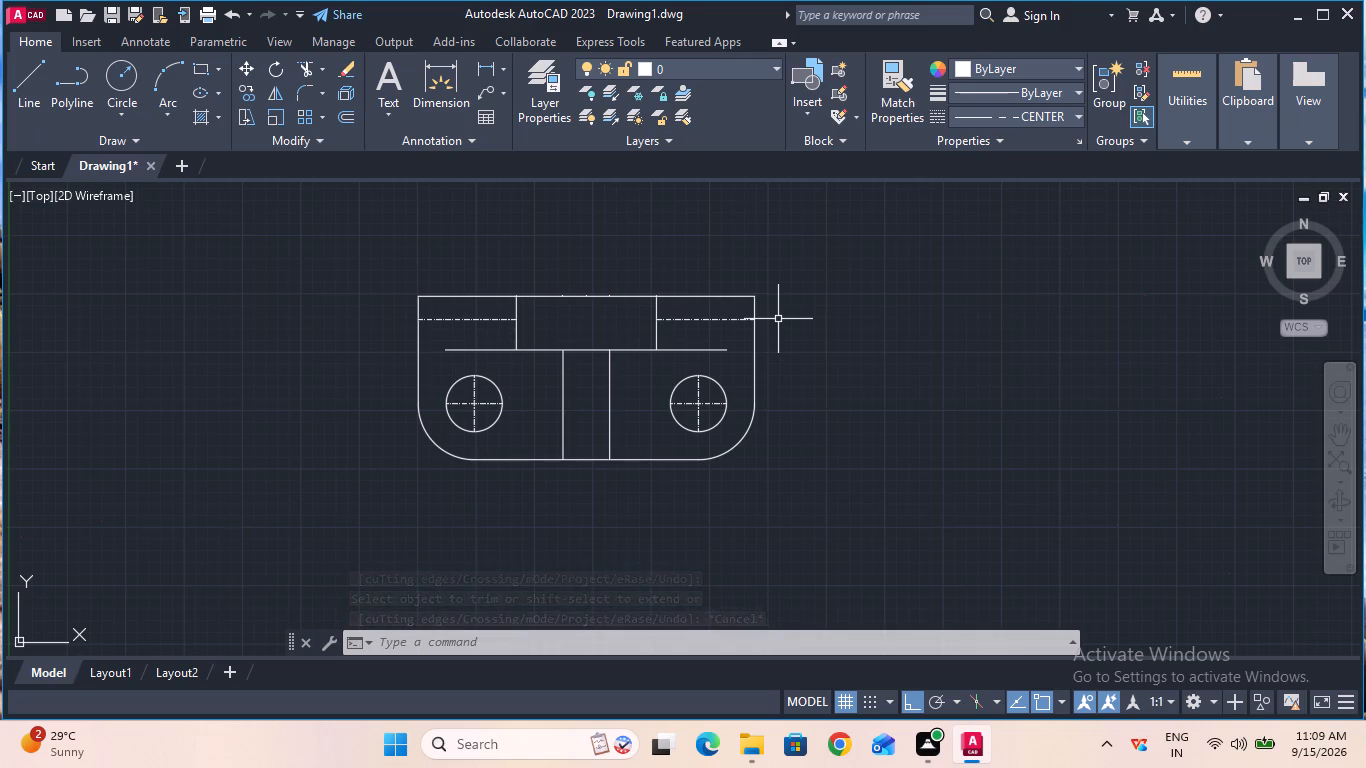
Change the linetype of the upper-left horizontal line to ByBlock in its properties.
{"action": "left_click", "coordinate": [475, 320]}
{"action": "type", "text": "pr"}
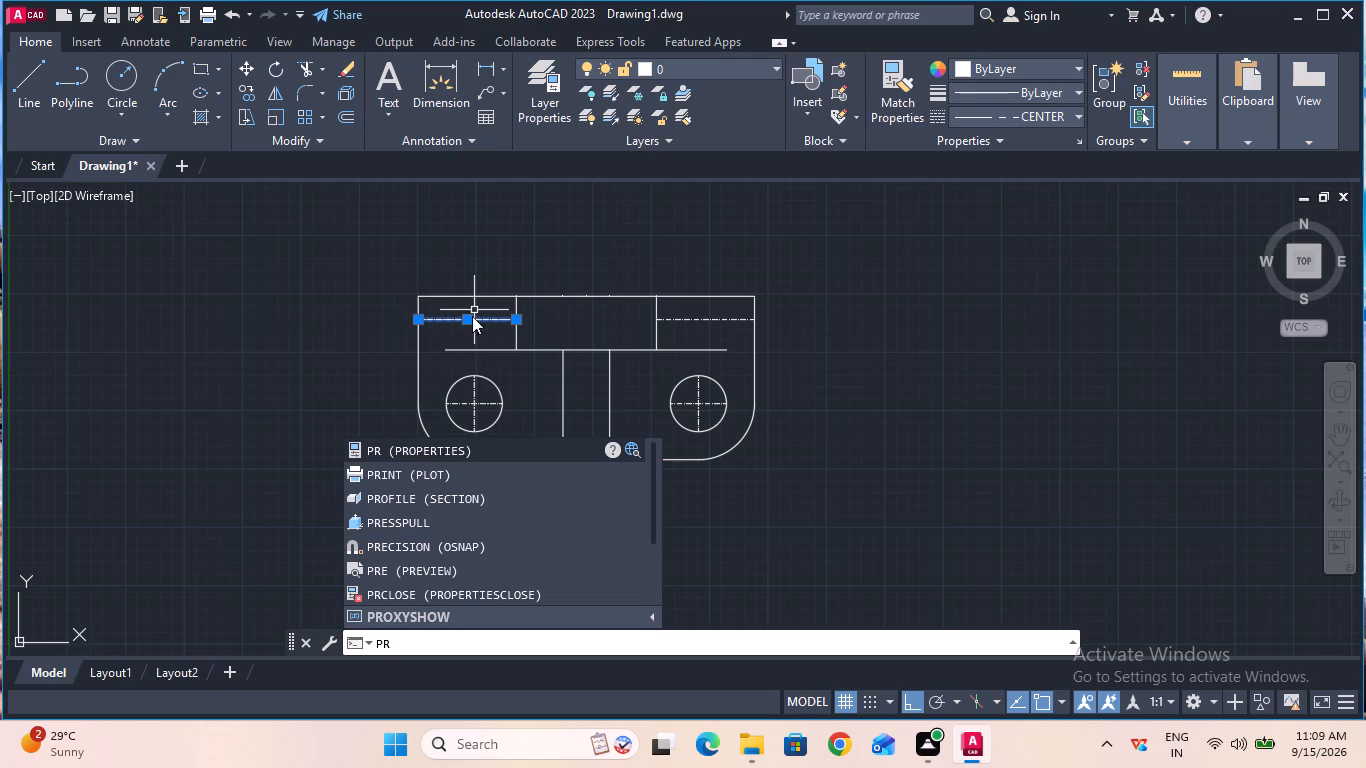
{"action": "left_click", "coordinate": [452, 442]}
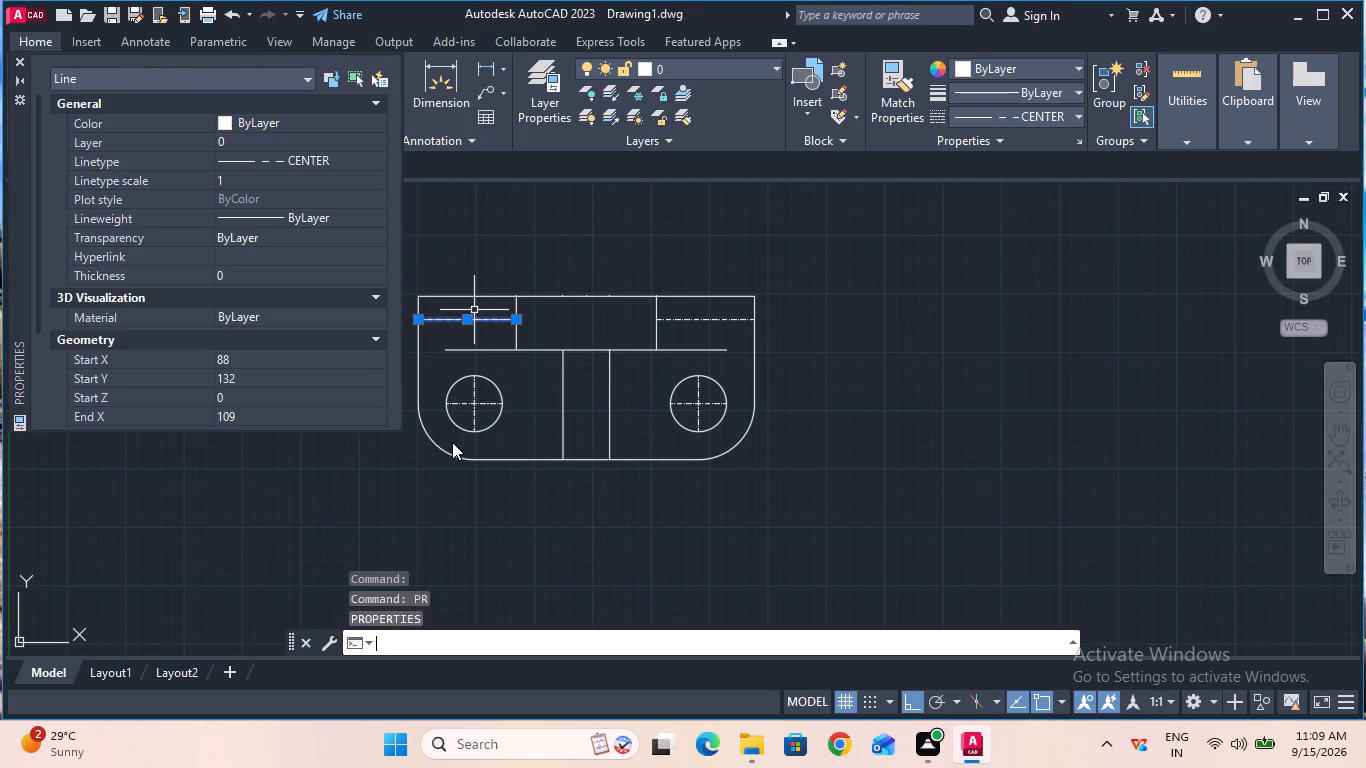
{"action": "left_click", "coordinate": [318, 165]}
{"action": "left_click", "coordinate": [318, 165]}
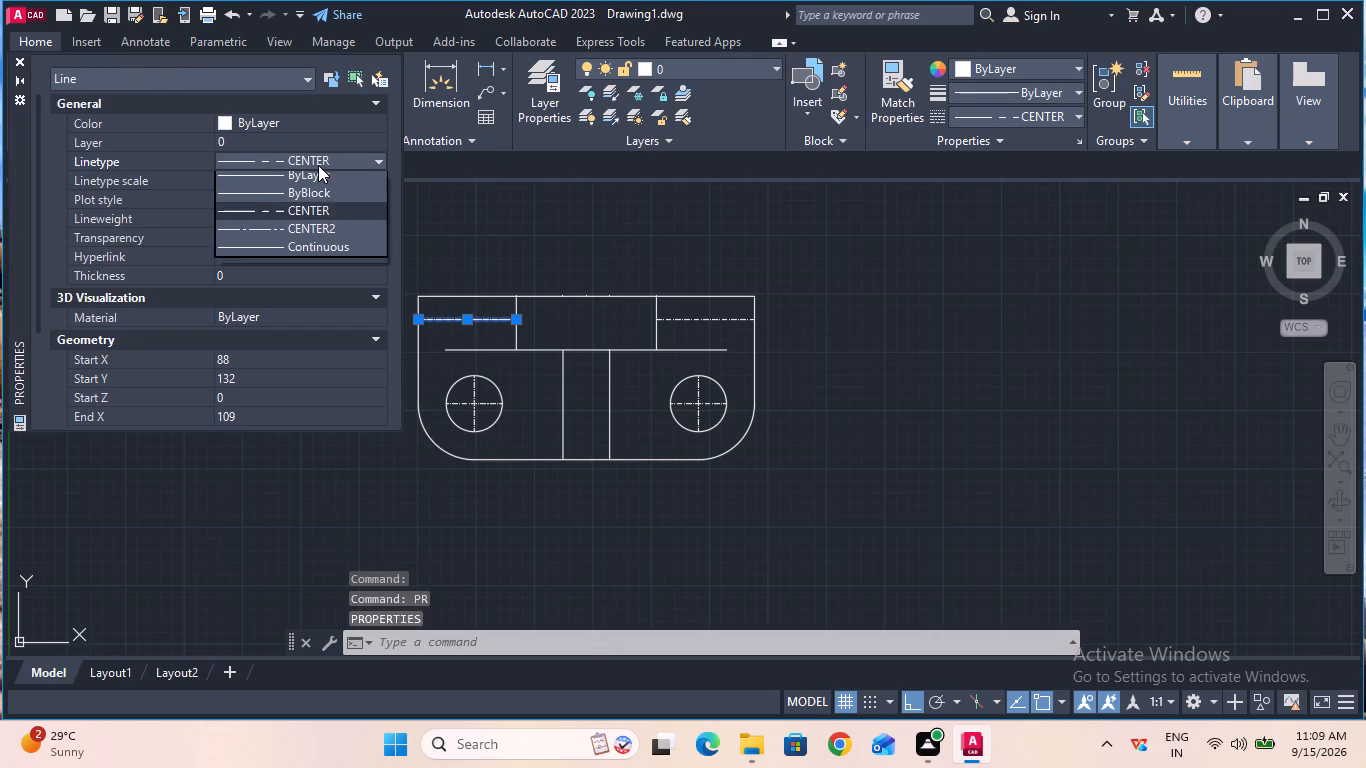
{"action": "left_click", "coordinate": [325, 189]}
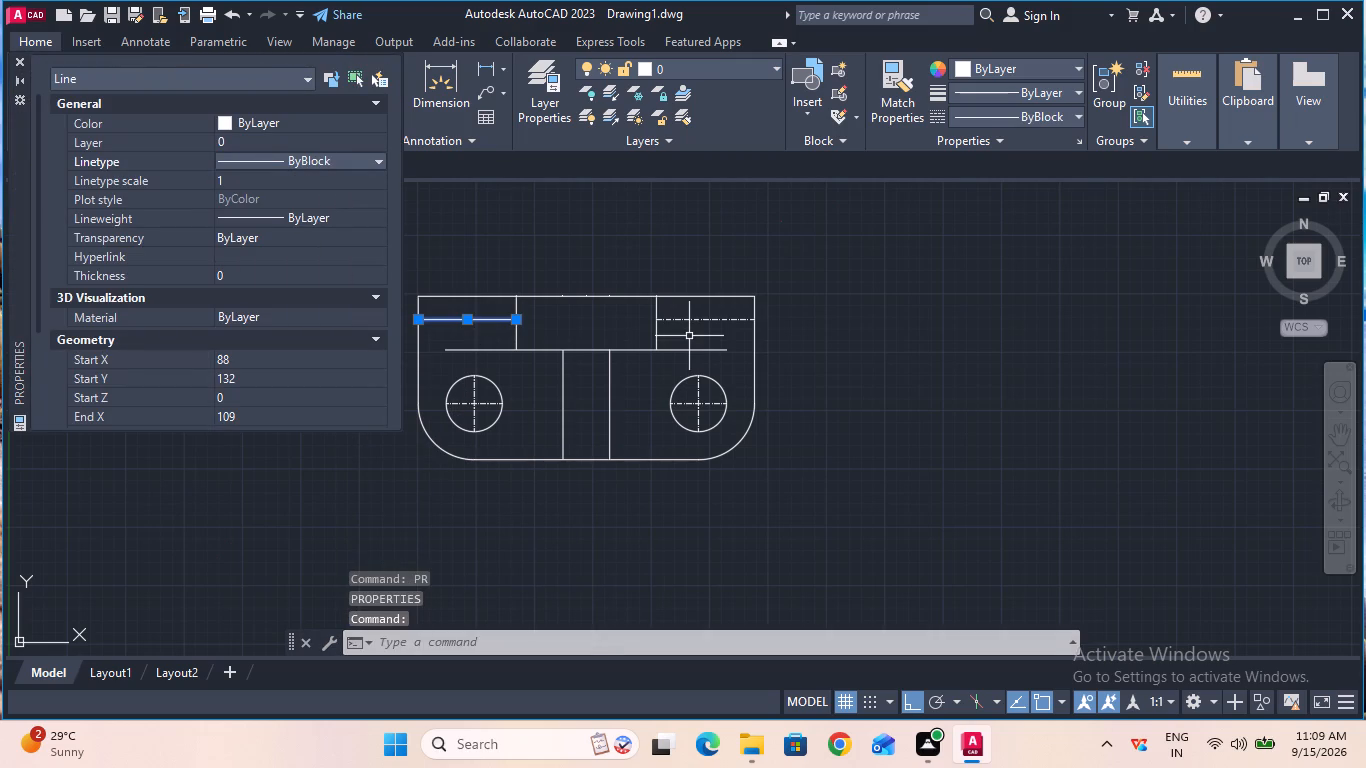
Change the upper-right horizontal line's linetype to ByBlock, close the properties and clear the selection.
{"action": "left_click", "coordinate": [699, 320]}
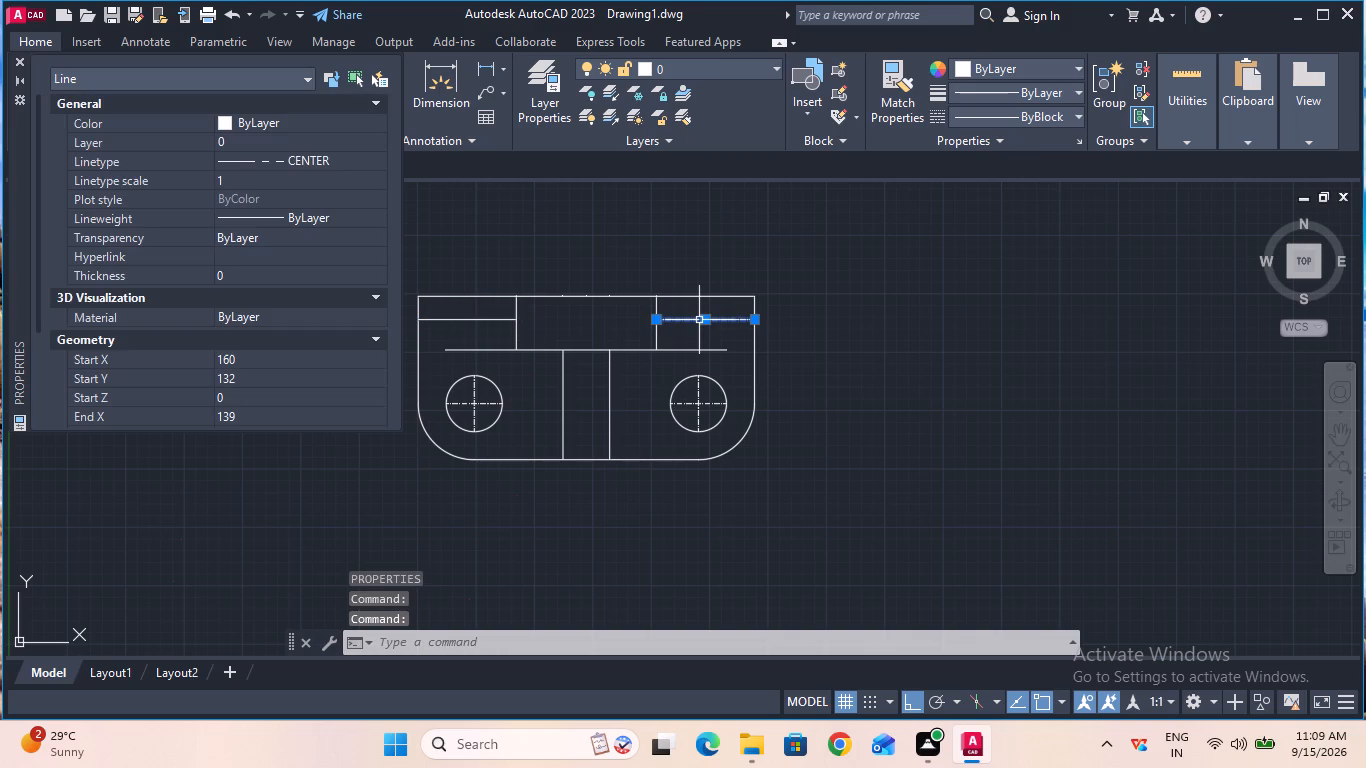
{"action": "left_click", "coordinate": [370, 150]}
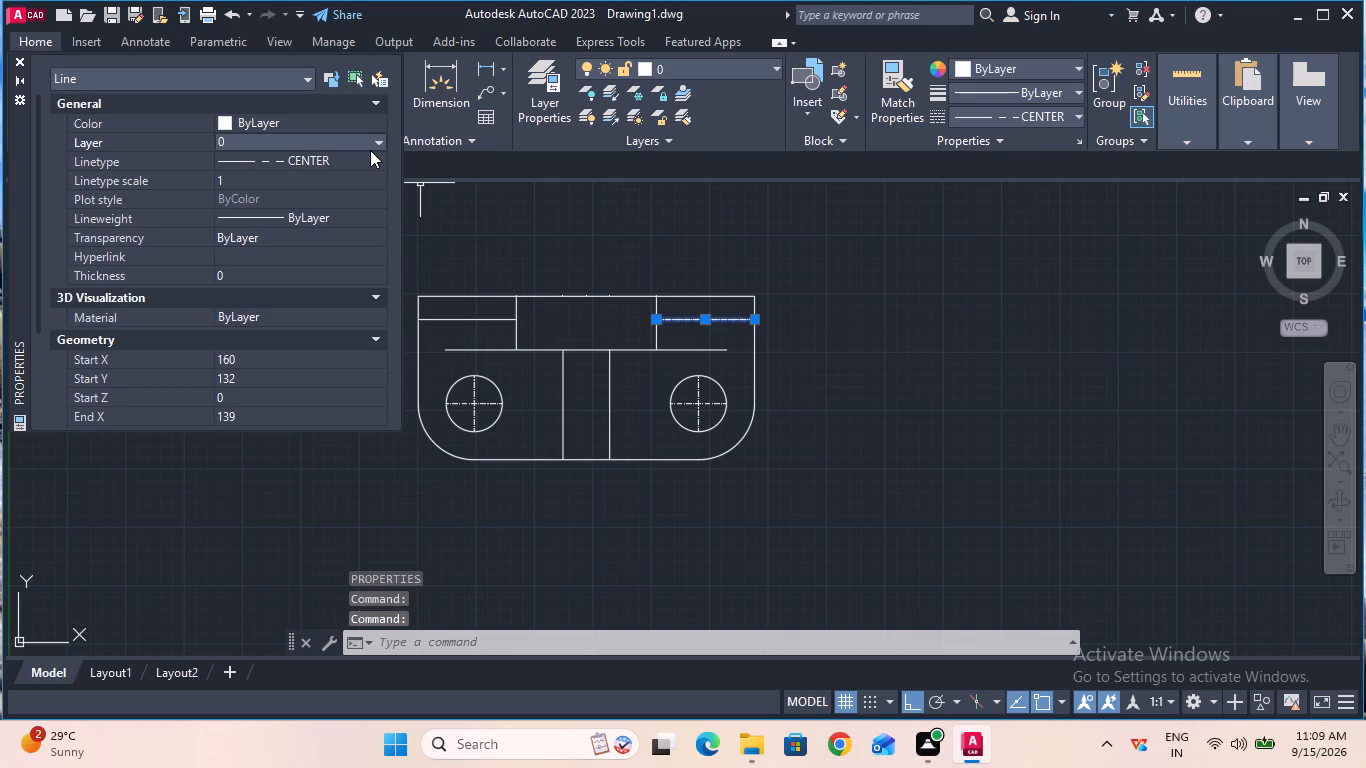
{"action": "left_click", "coordinate": [370, 157]}
{"action": "left_click", "coordinate": [370, 158]}
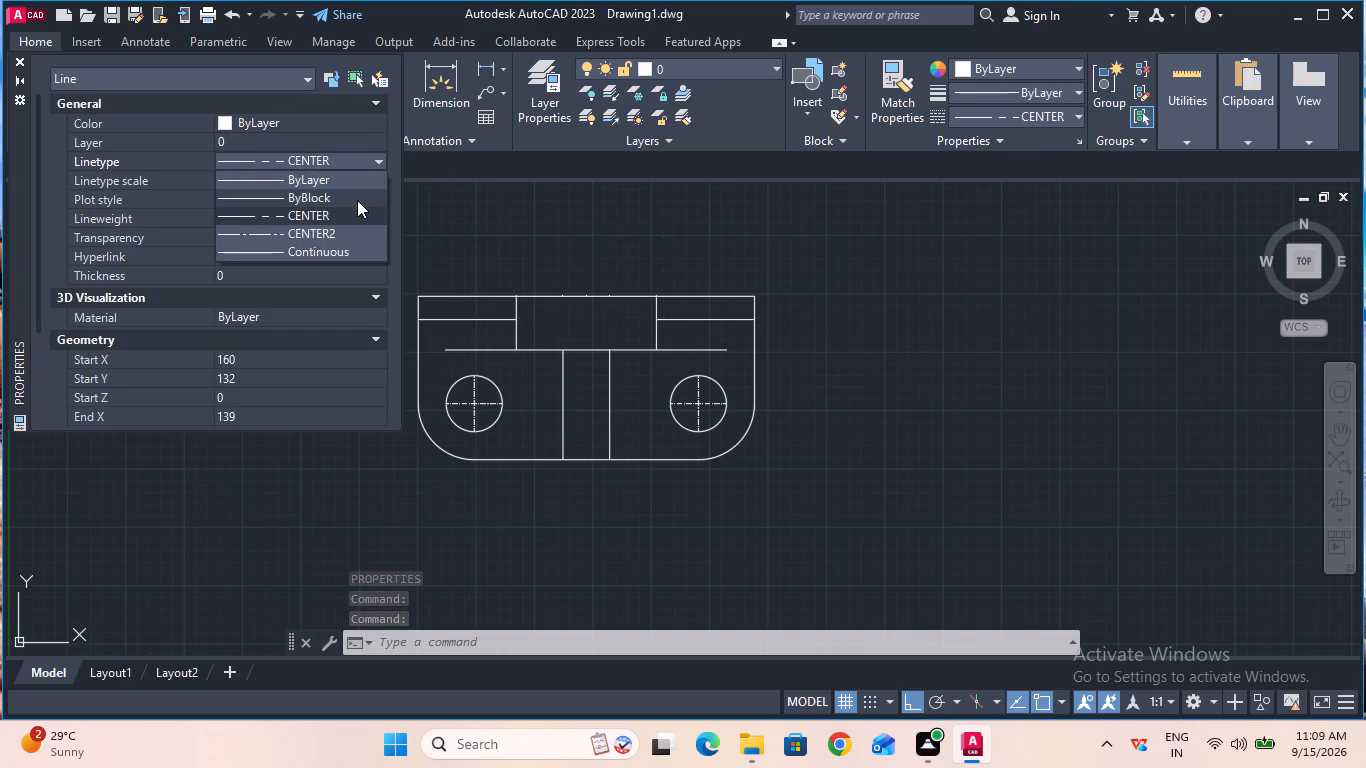
{"action": "left_click", "coordinate": [357, 200]}
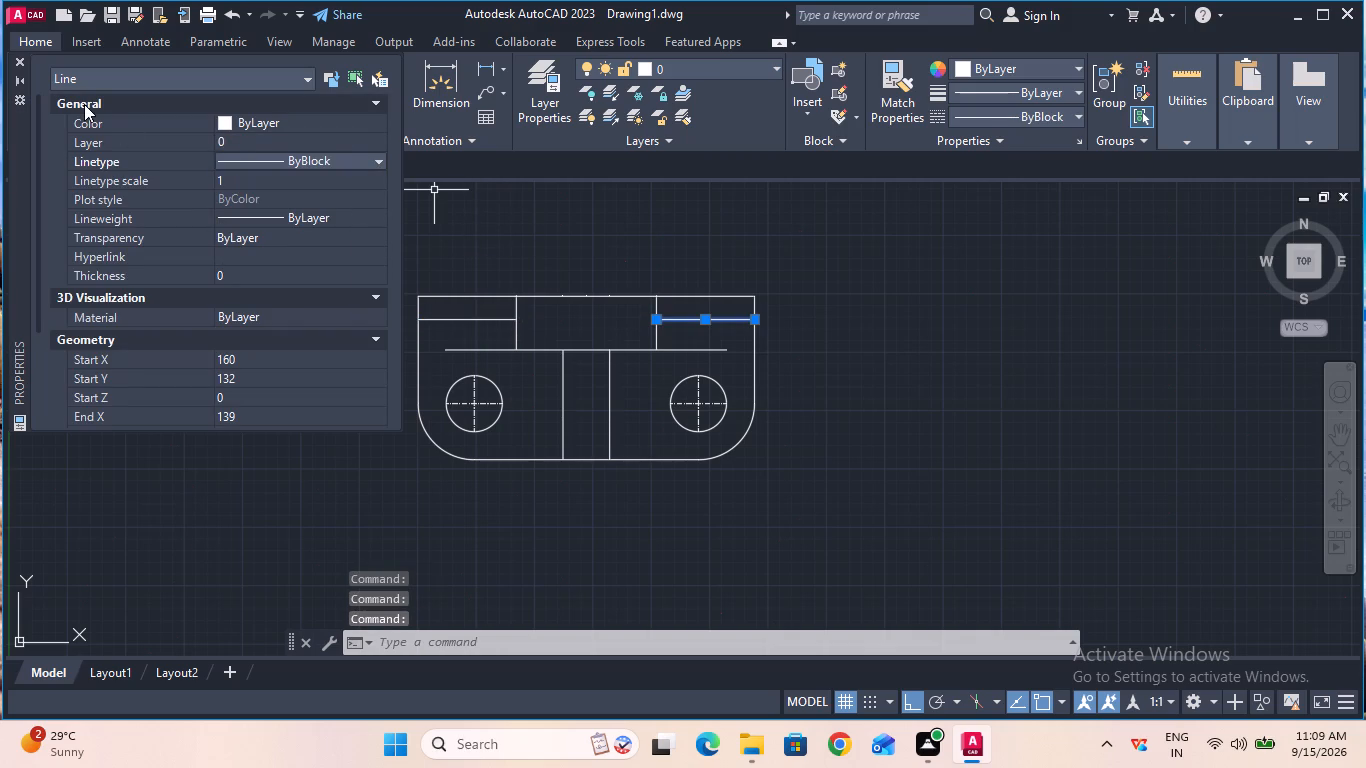
{"action": "left_click", "coordinate": [25, 61]}
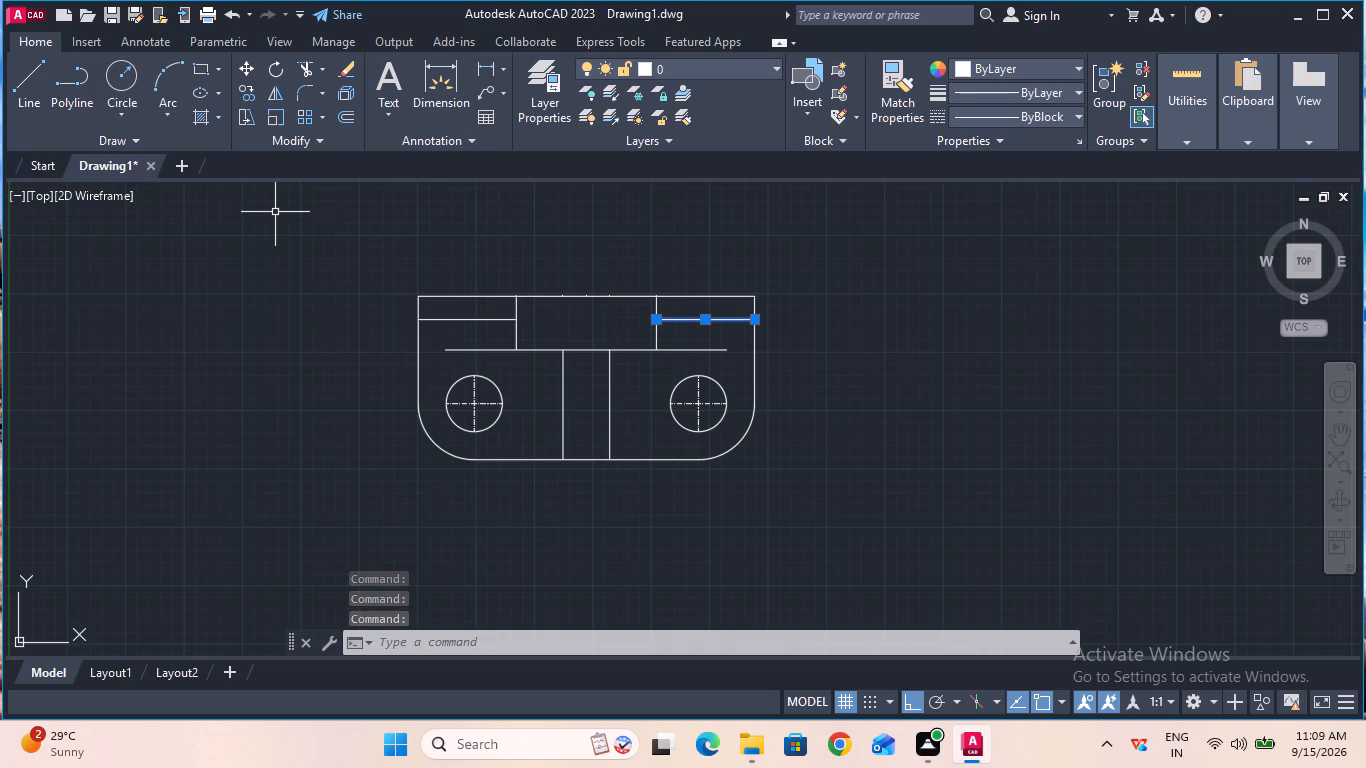
{"action": "key", "text": "grave"}
{"action": "key", "text": "Escape"}
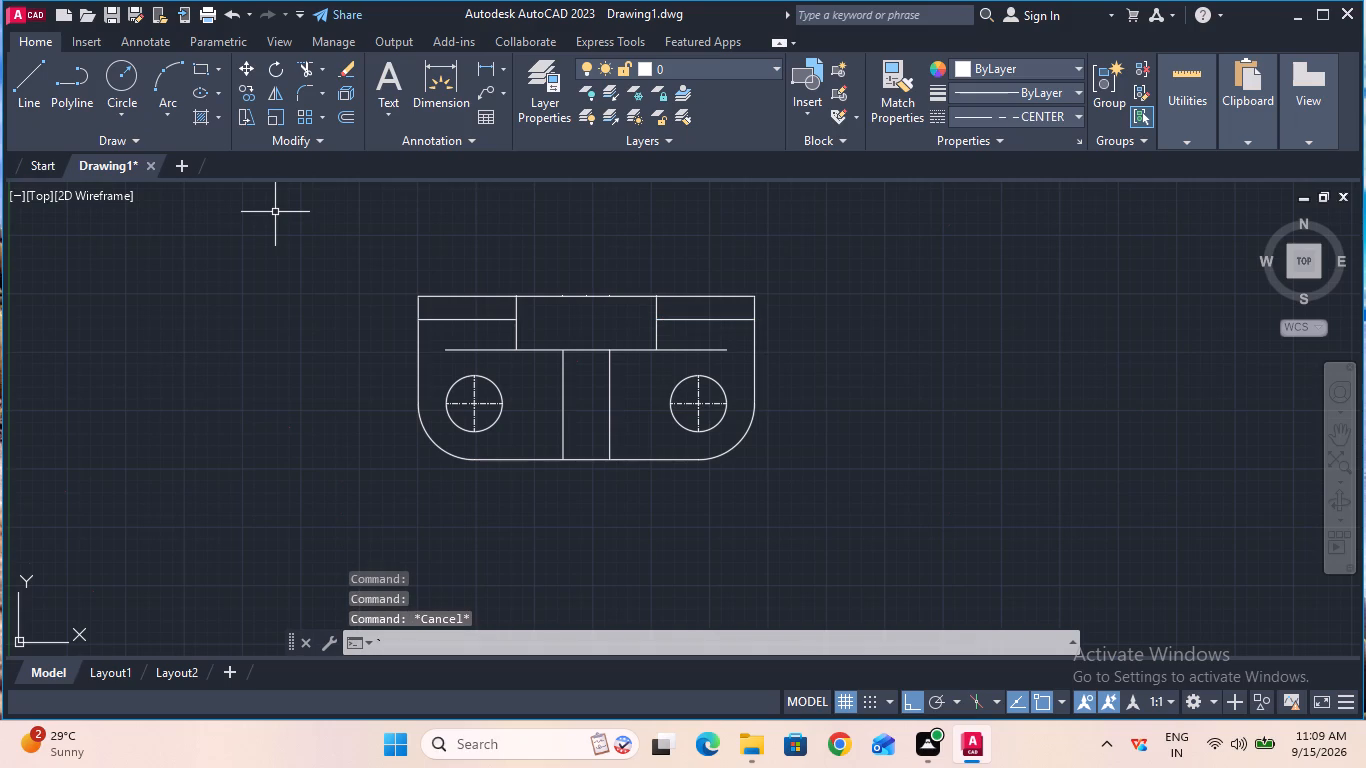
Add a diameter dimension to the left hole, placing its text outside the base's left edge.
{"action": "left_click", "coordinate": [509, 70]}
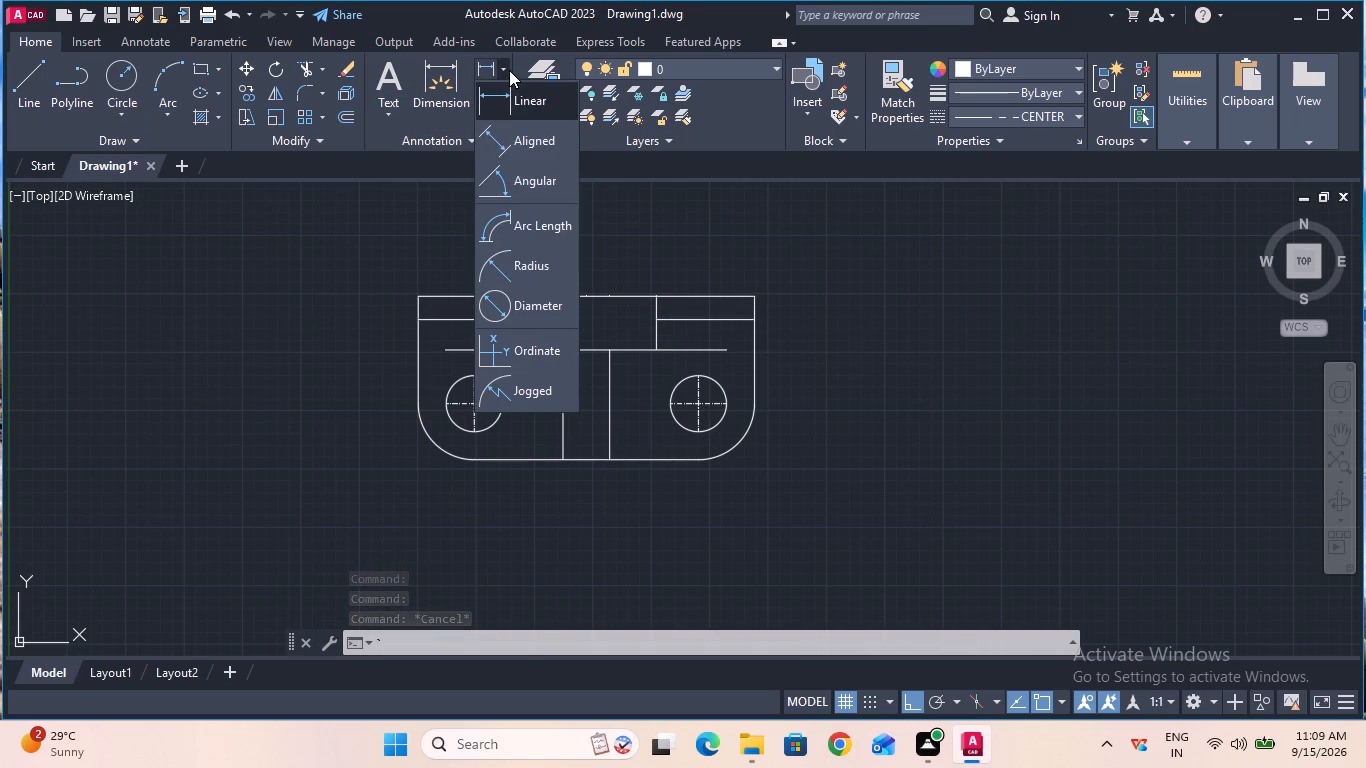
{"action": "left_click", "coordinate": [530, 298]}
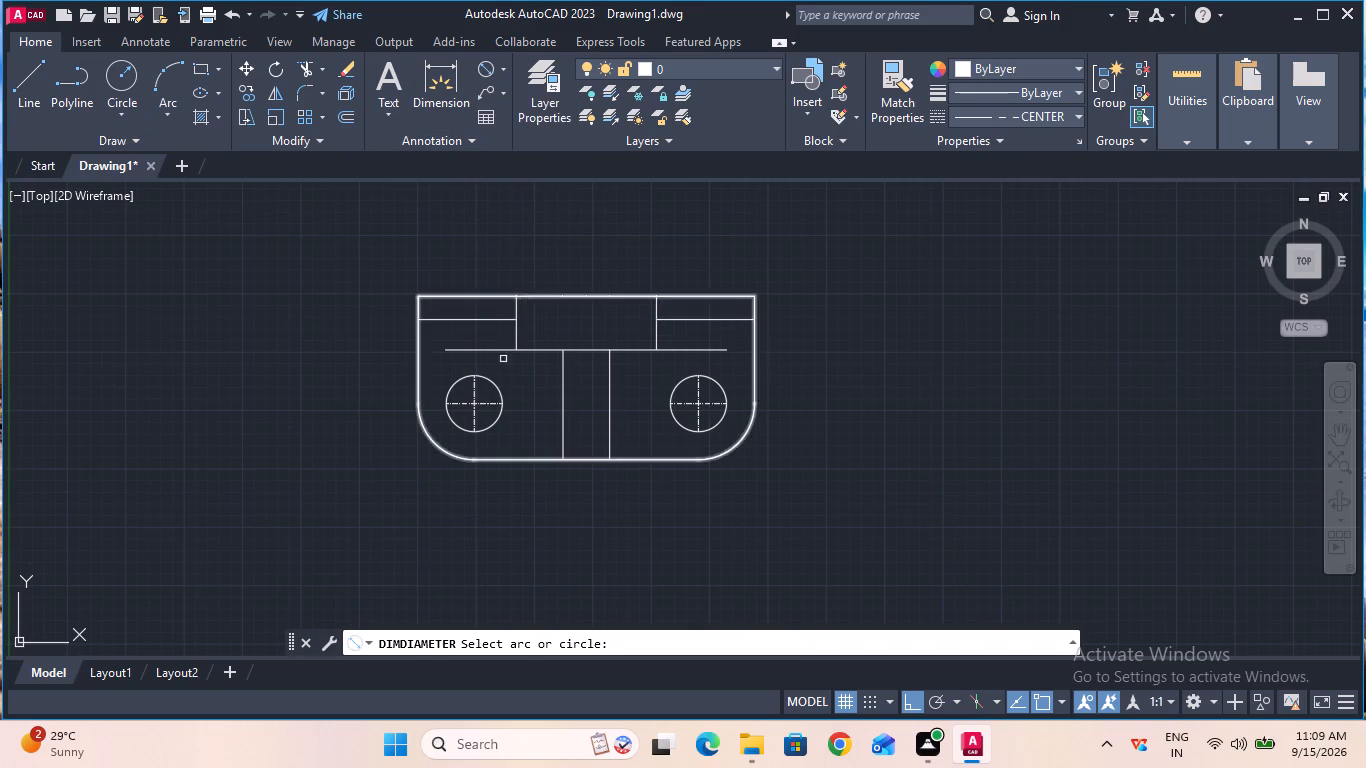
{"action": "left_click", "coordinate": [464, 427]}
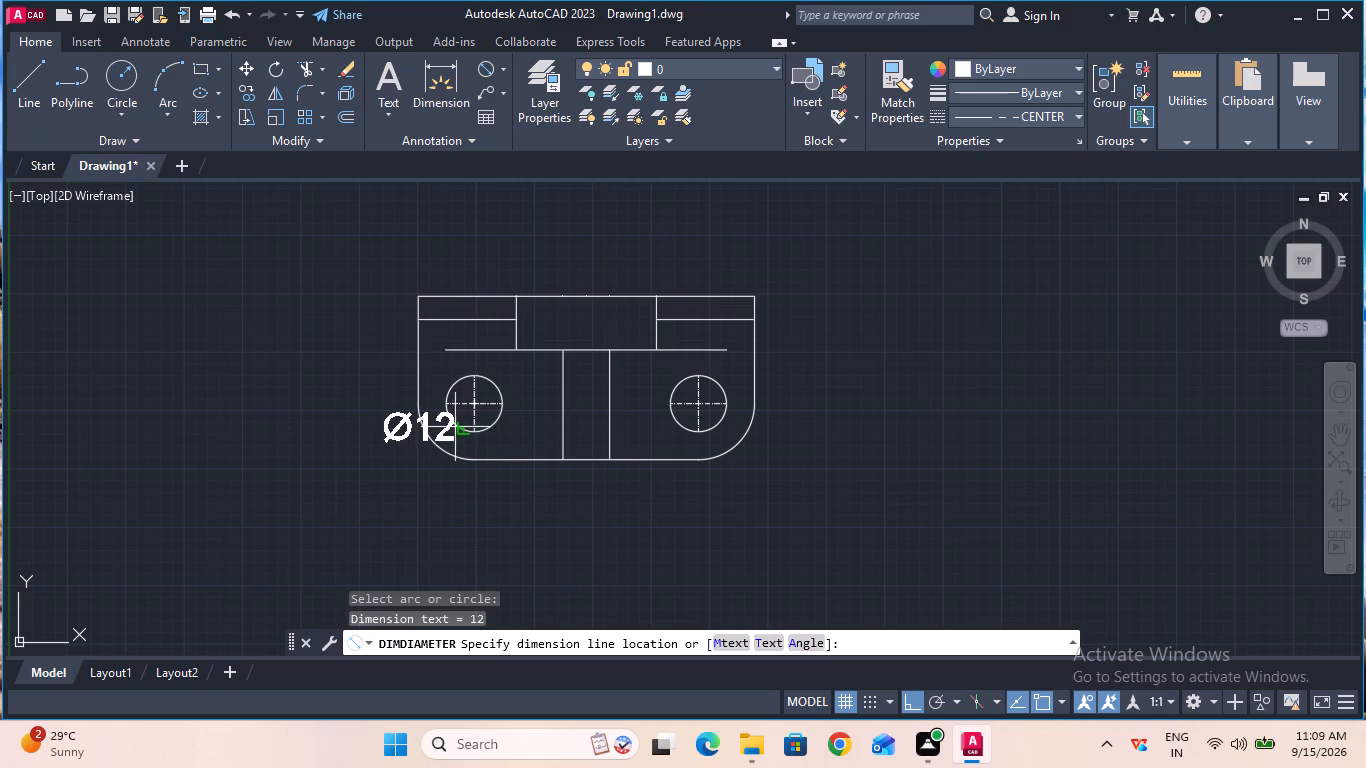
{"action": "left_click", "coordinate": [404, 429]}
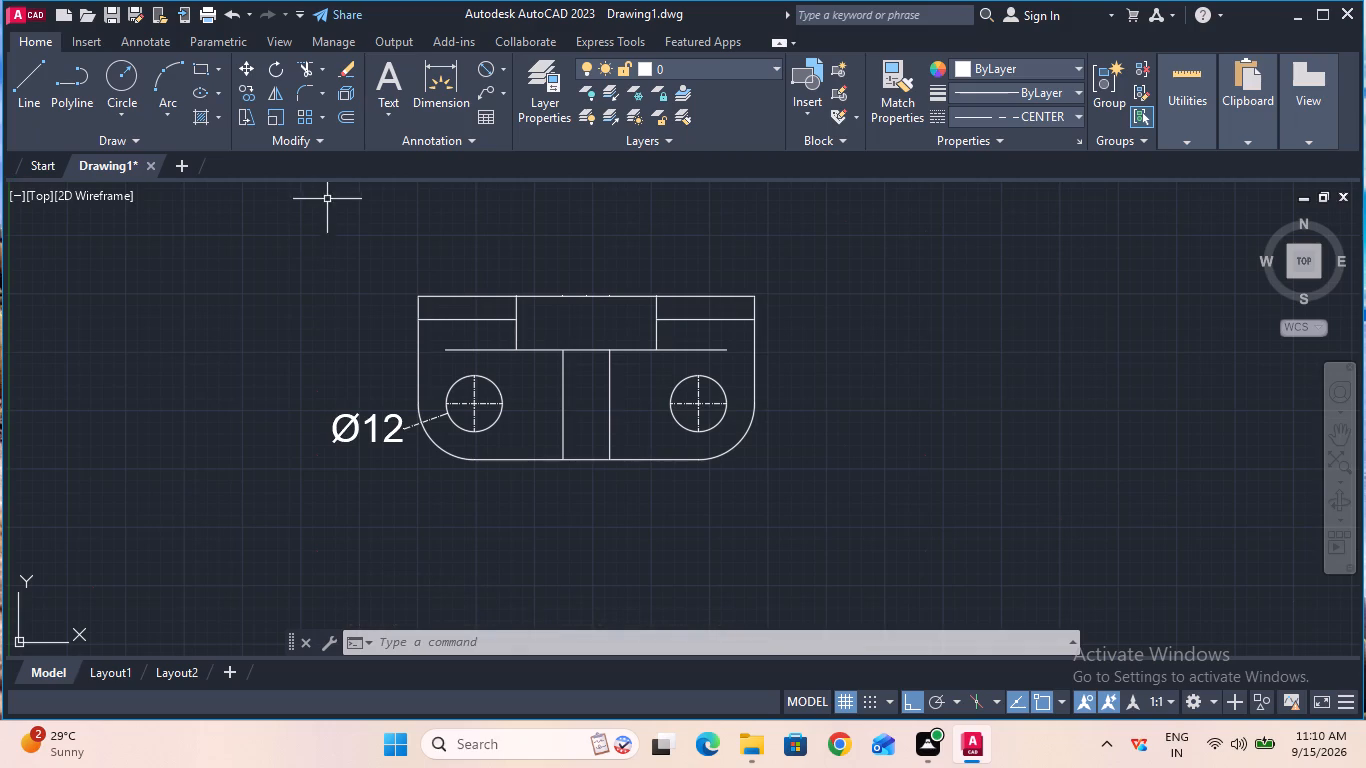
Add a vertical linear dimension from the base's top-right corner to the start of the right fillet, placed outside the right edge.
{"action": "left_click", "coordinate": [502, 60]}
{"action": "left_click", "coordinate": [528, 113]}
{"action": "left_click", "coordinate": [761, 297]}
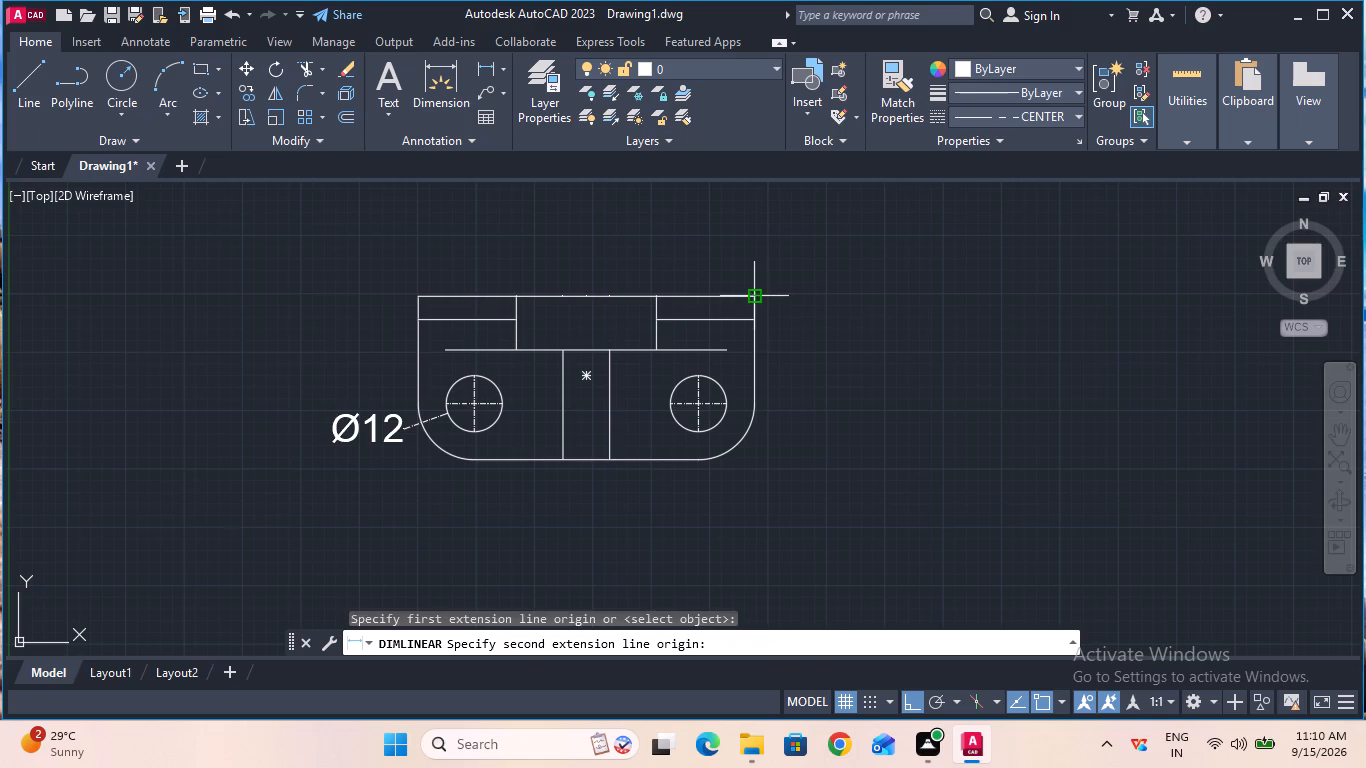
{"action": "left_click", "coordinate": [753, 409]}
{"action": "left_click", "coordinate": [812, 404]}
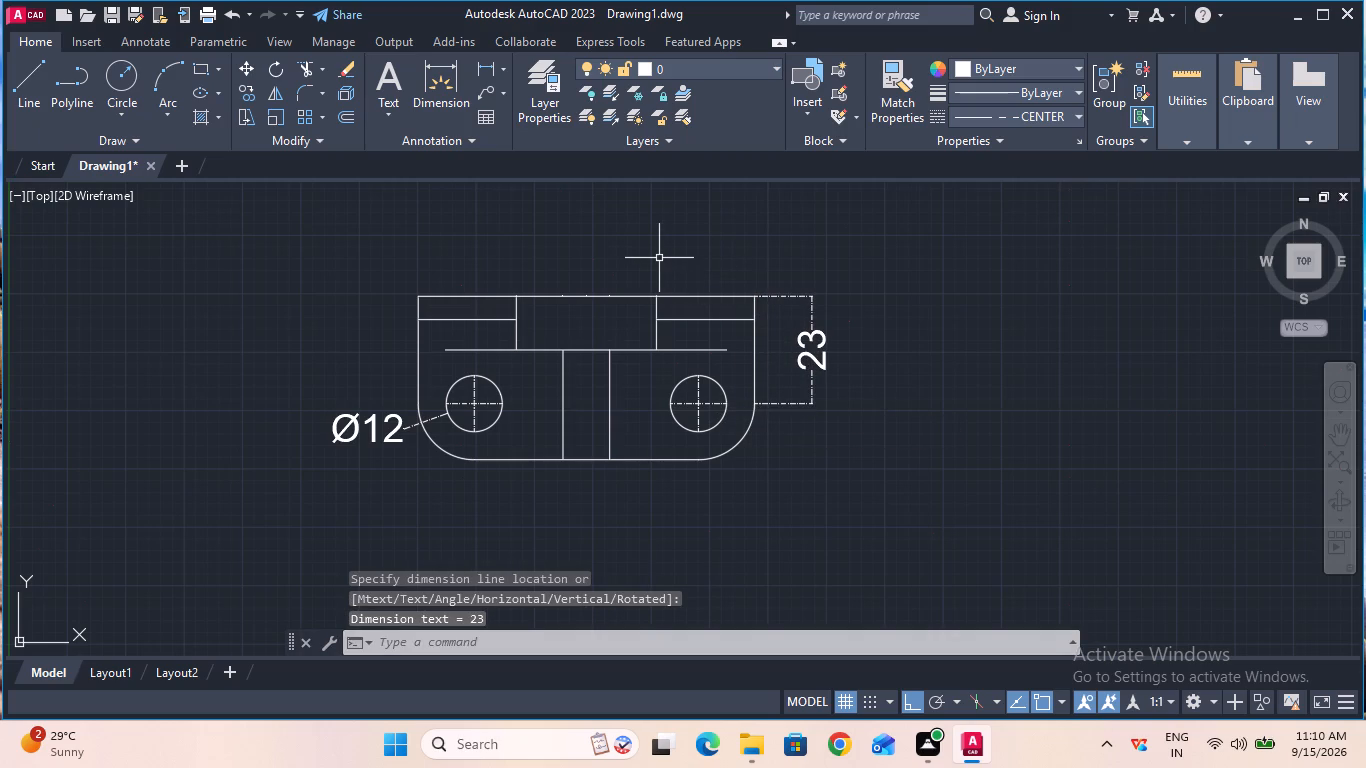
Select the whole drawing, including its dimensions, and apply the Join command to it.
{"action": "left_click", "coordinate": [199, 233]}
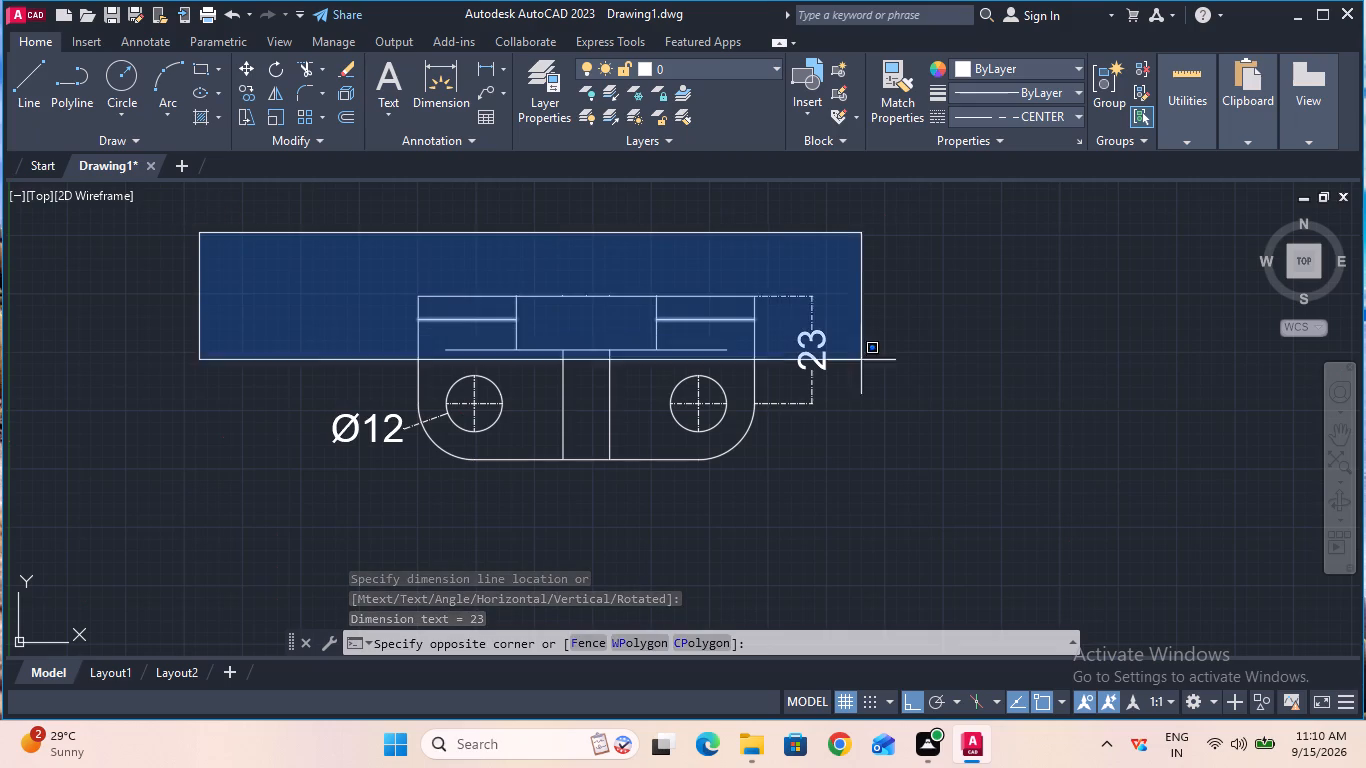
{"action": "left_click", "coordinate": [1051, 513]}
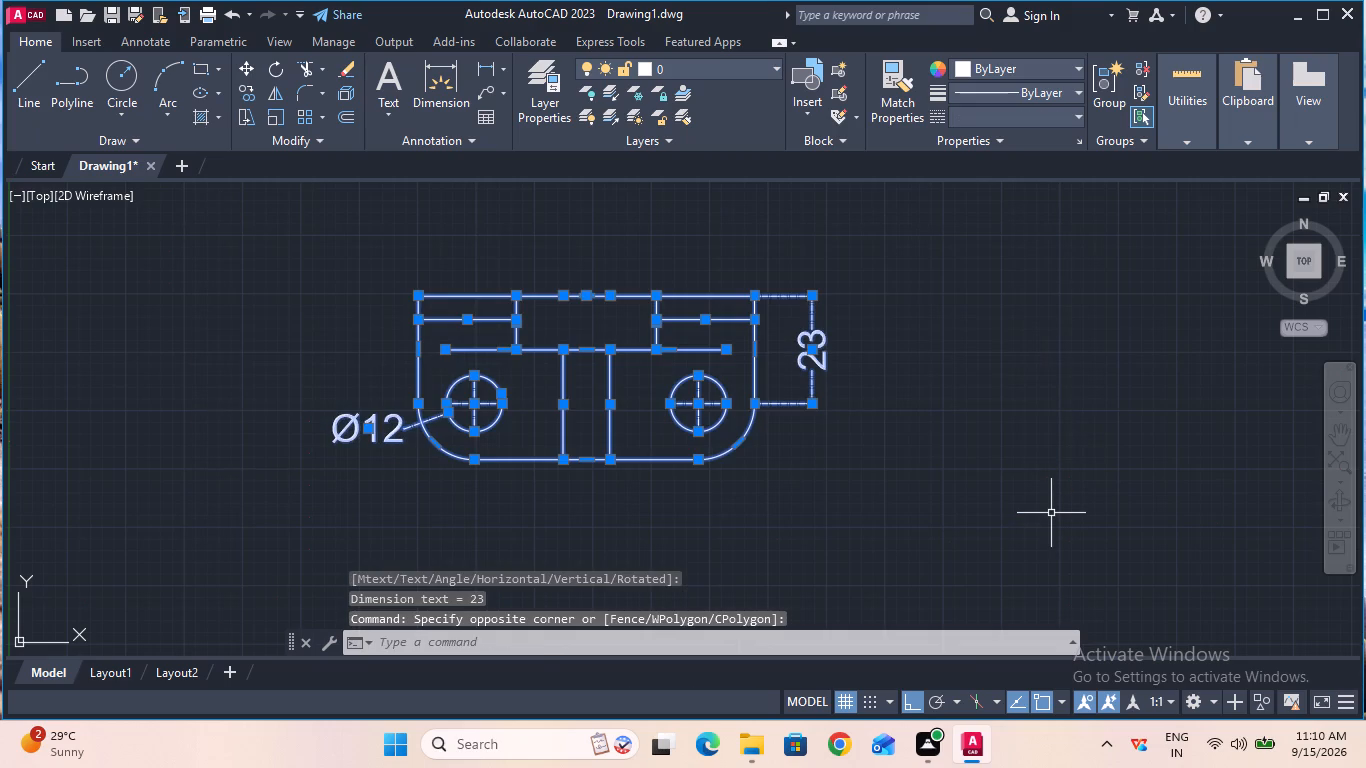
{"action": "type", "text": "joi"}
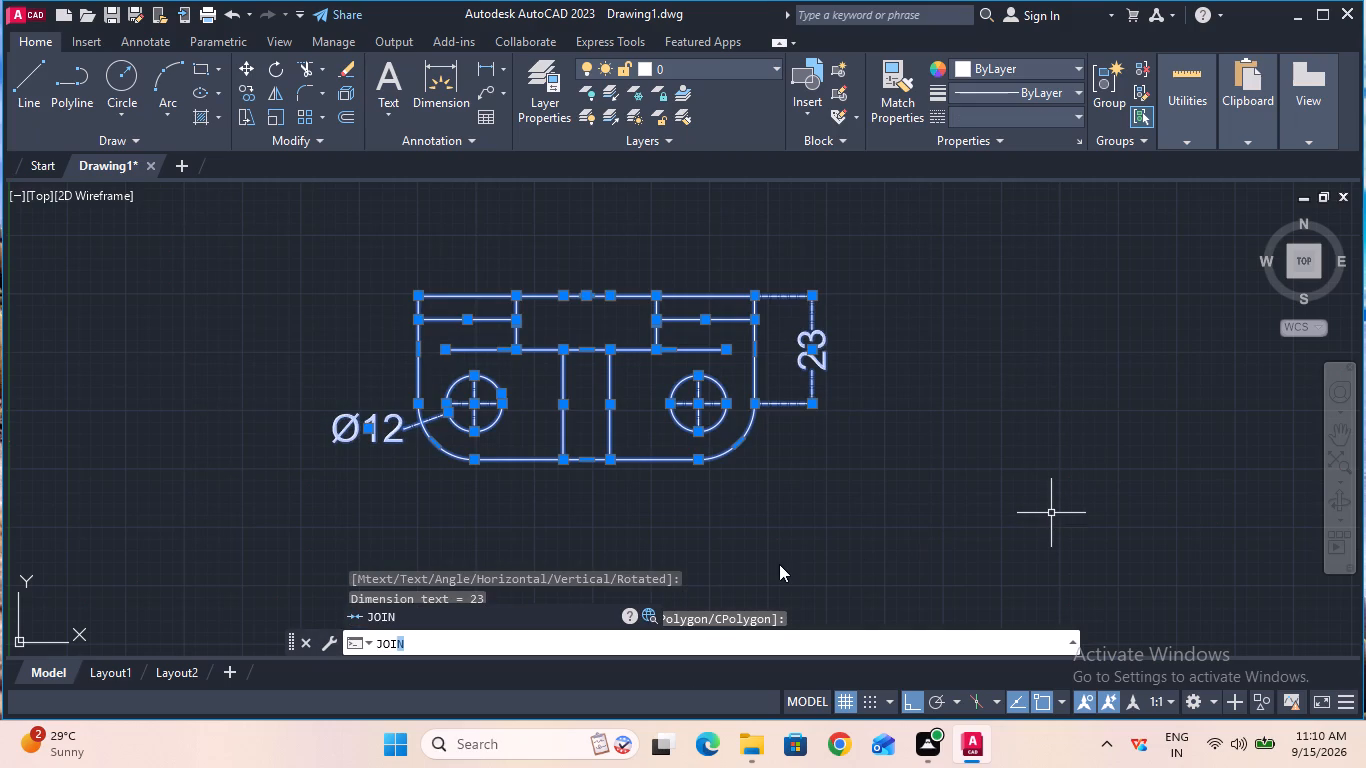
{"action": "left_click", "coordinate": [520, 616]}
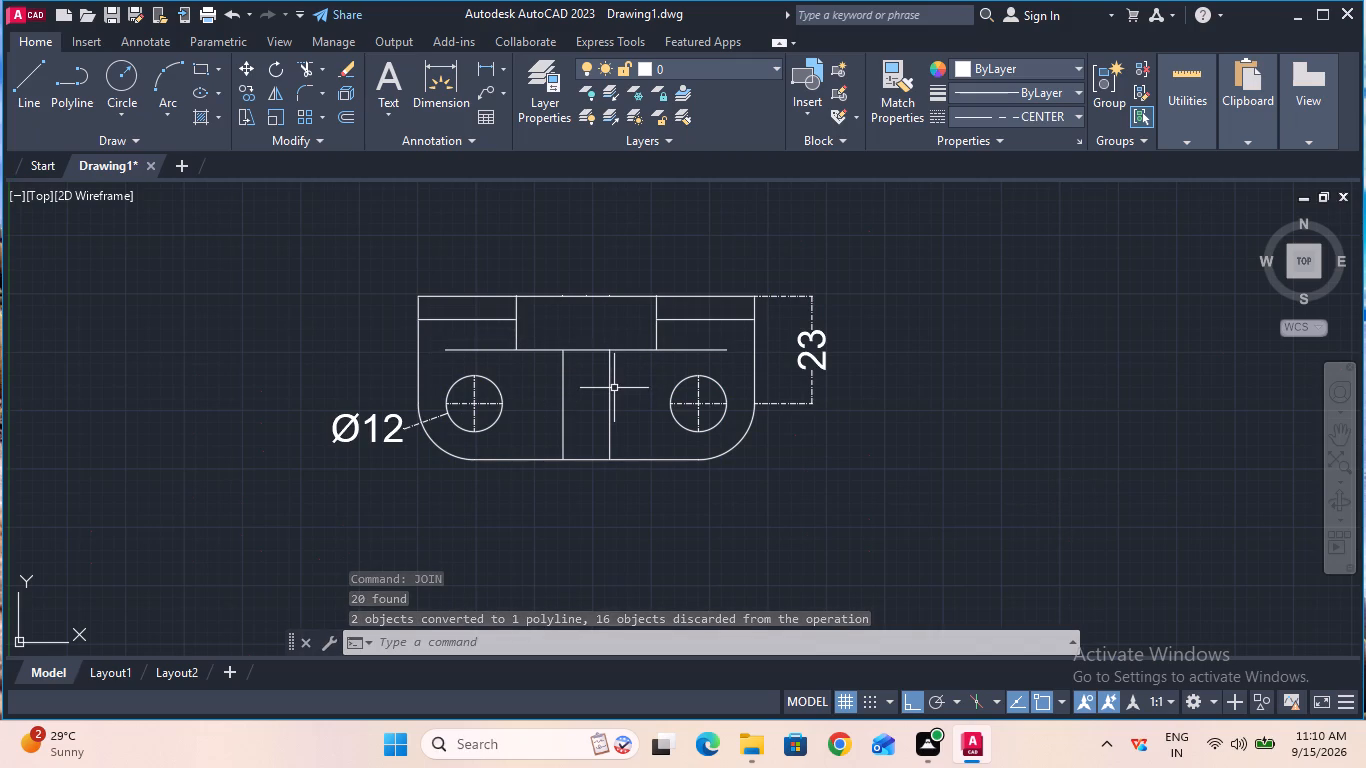
Add a horizontal linear dimension between the two fillet ends on the base's bottom edge, placed just below it.
{"action": "left_click", "coordinate": [477, 65]}
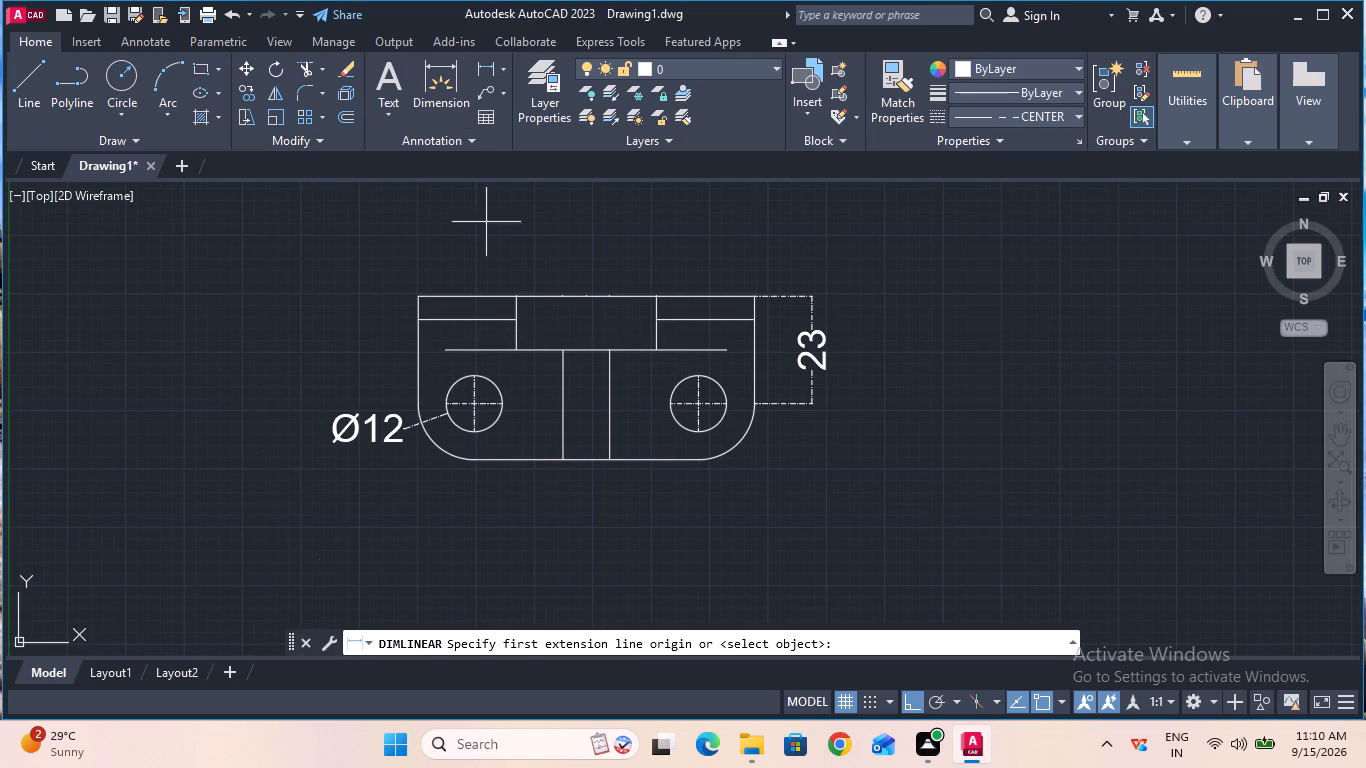
{"action": "left_click", "coordinate": [472, 455]}
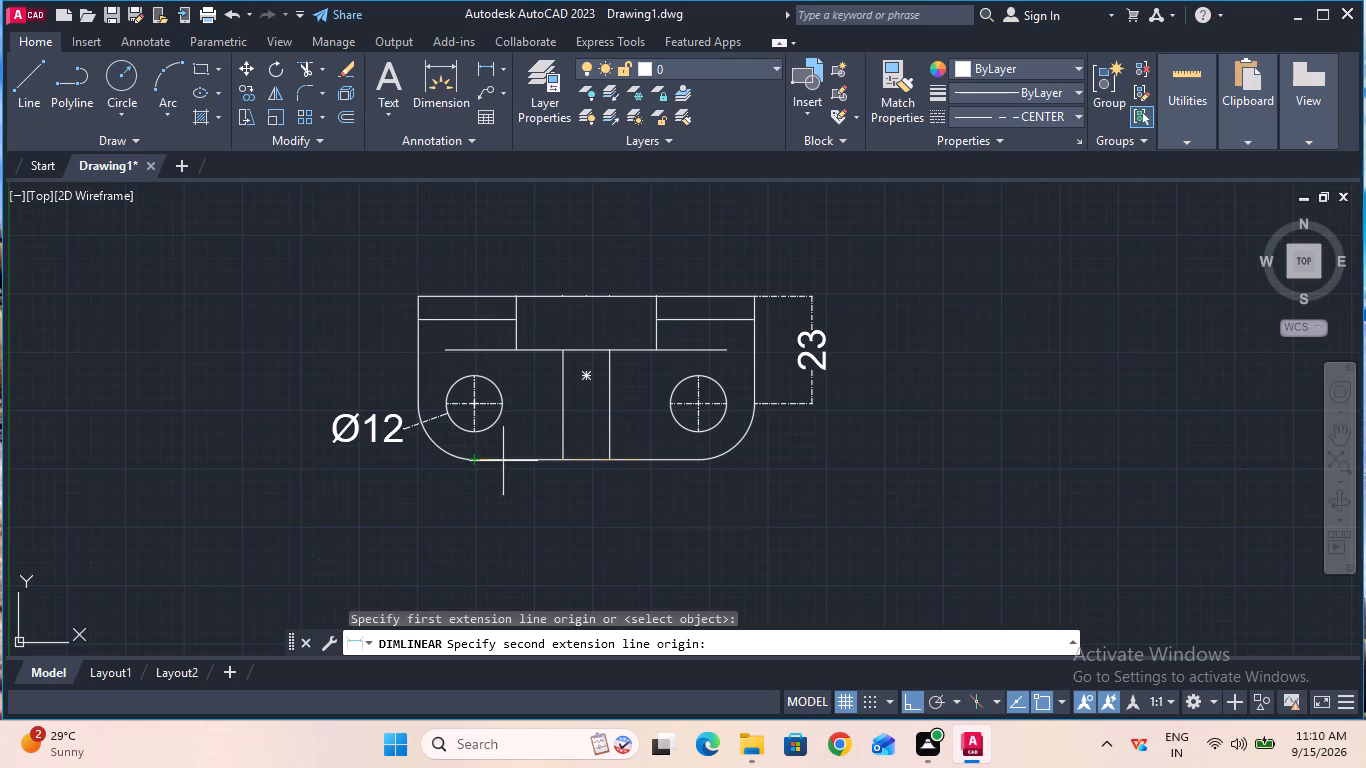
{"action": "left_click", "coordinate": [698, 461]}
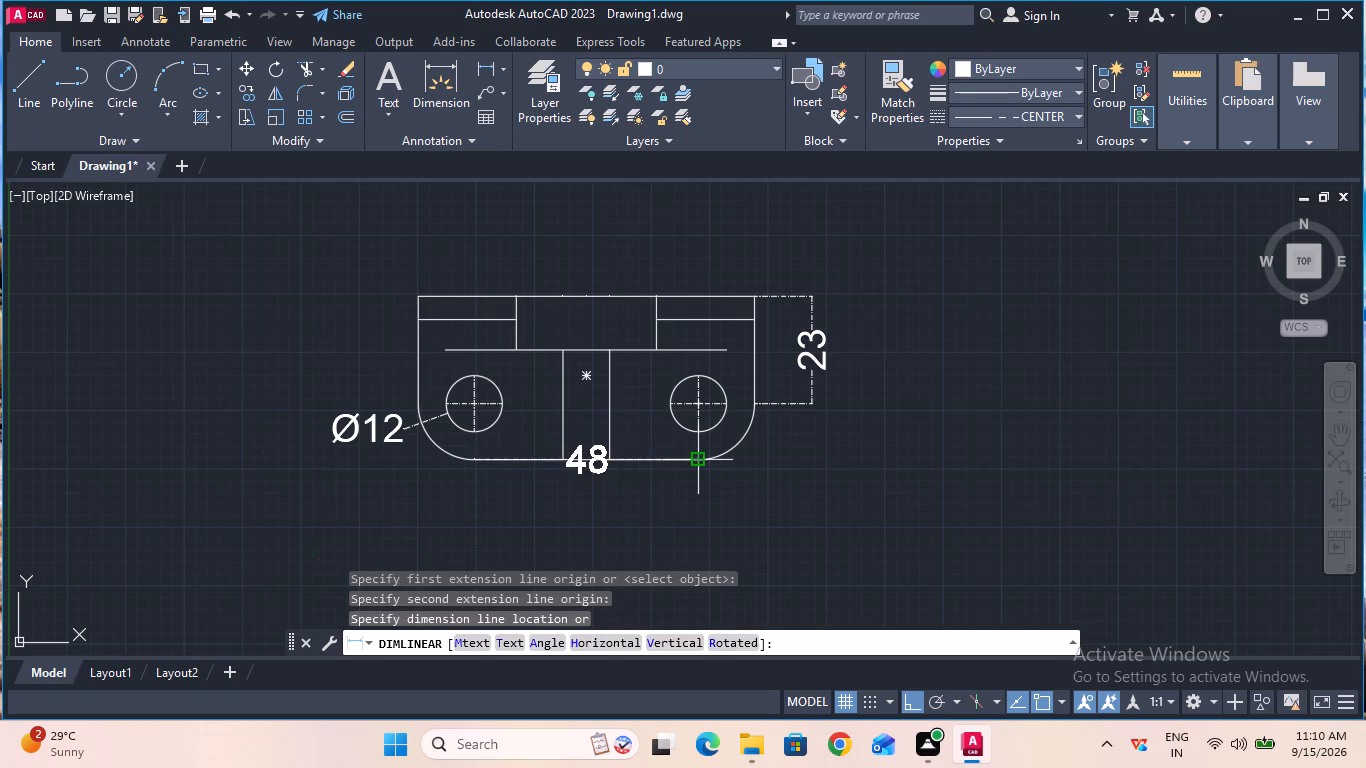
{"action": "left_click", "coordinate": [698, 493]}
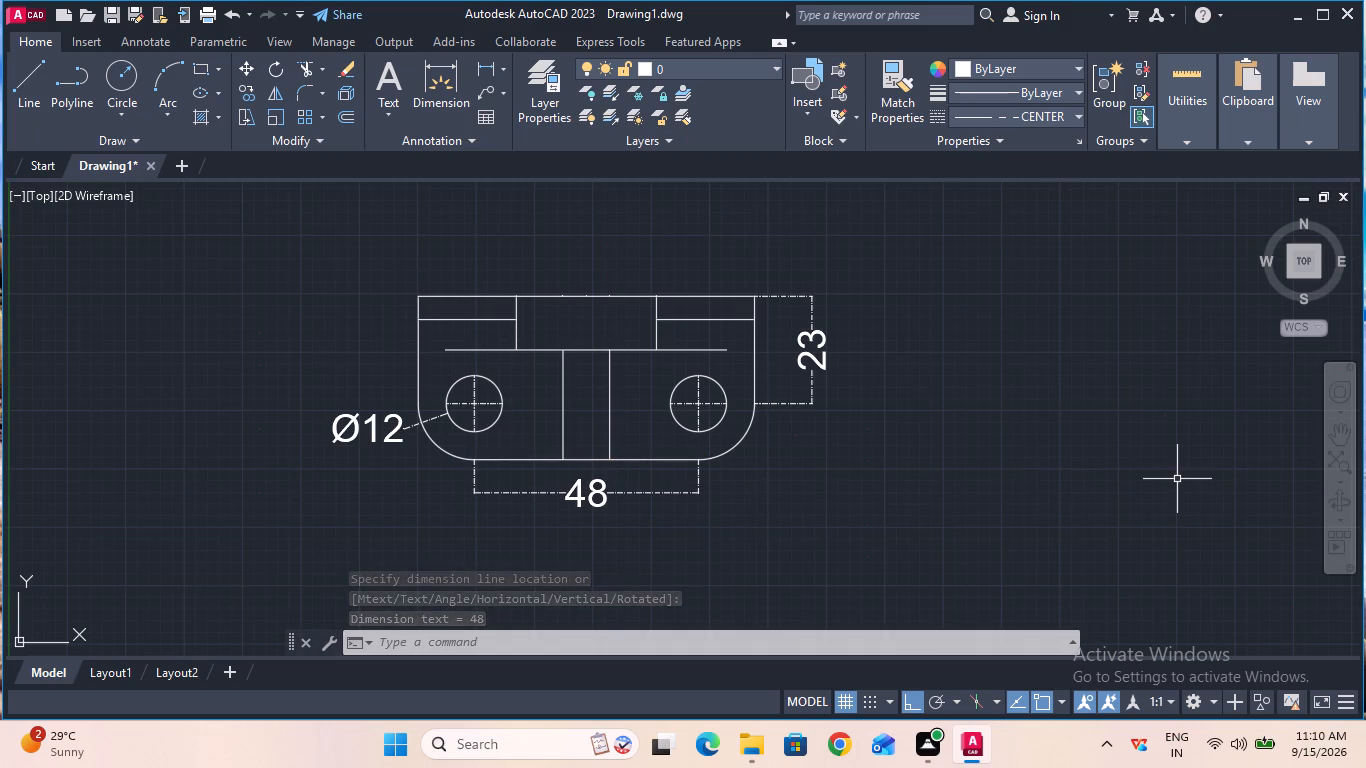
Draw a 72 mm horizontal line below the view, starting about 85 mm under the left fillet's upper end and aligned with the base's left edge.
{"action": "left_click", "coordinate": [1335, 445]}
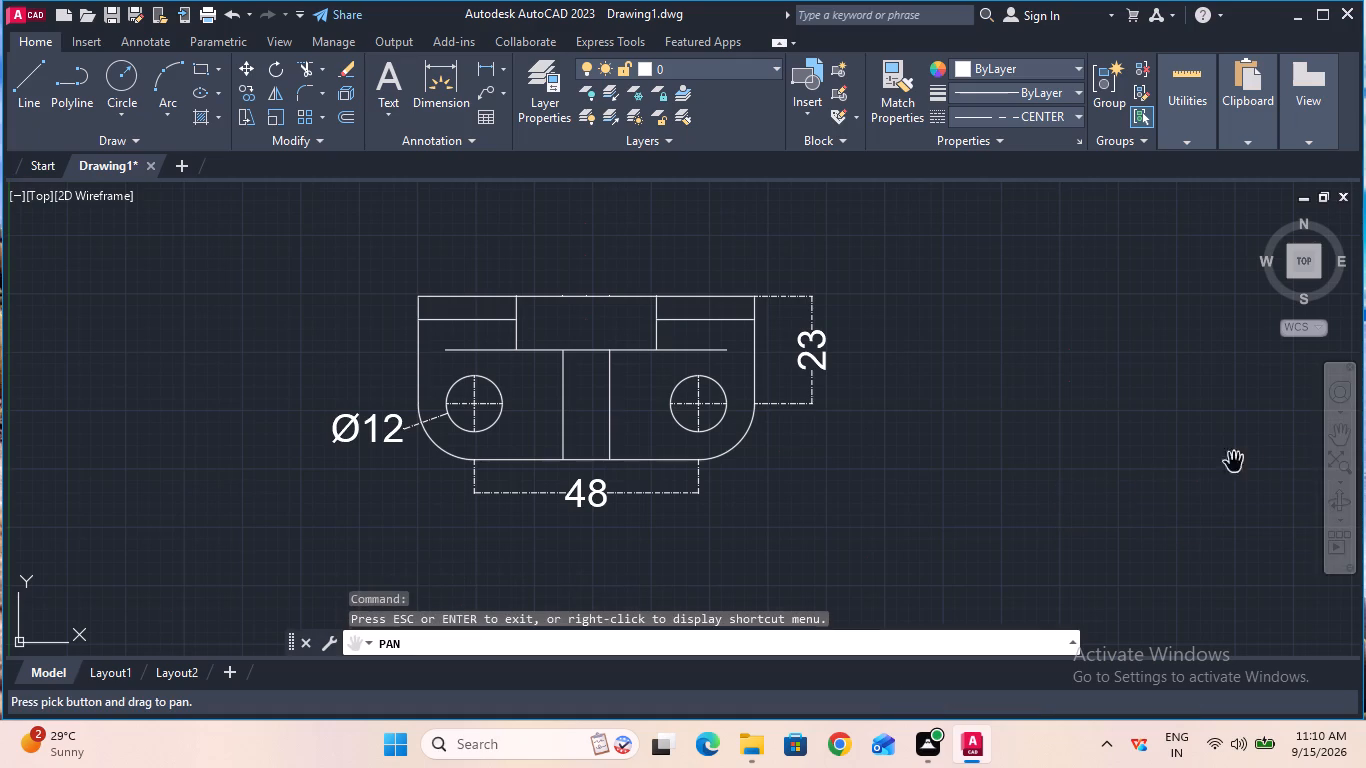
{"action": "left_click_drag", "start_coordinate": [1035, 511], "coordinate": [1055, 240]}
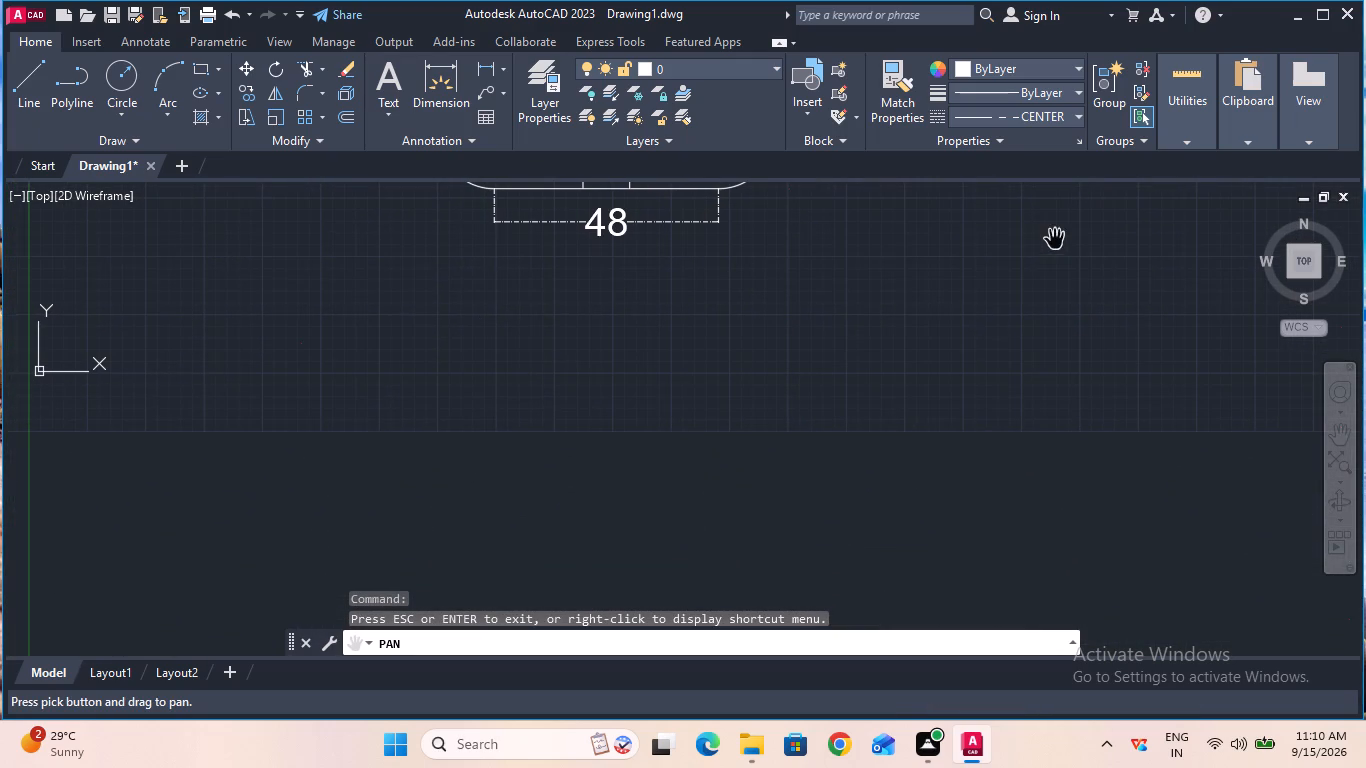
{"action": "left_click_drag", "start_coordinate": [875, 334], "coordinate": [872, 272]}
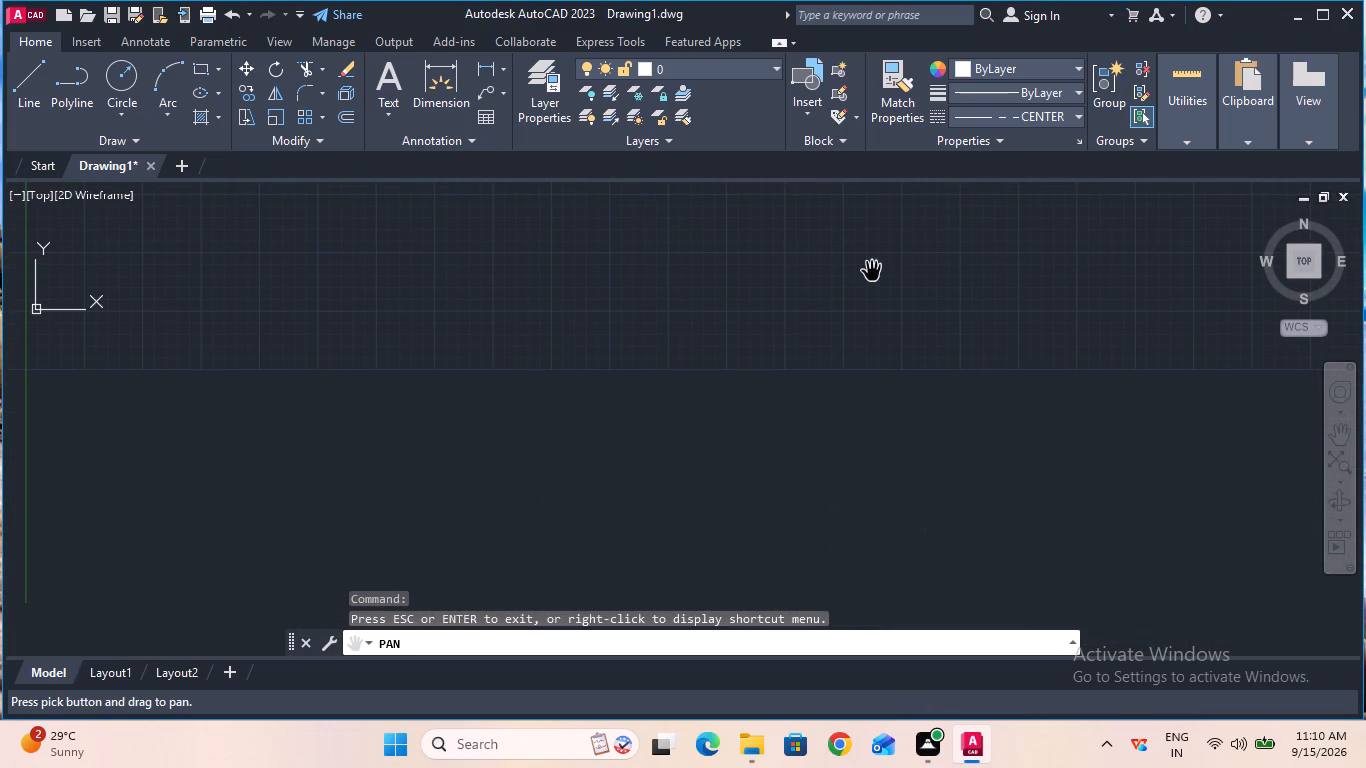
{"action": "key", "text": "Escape"}
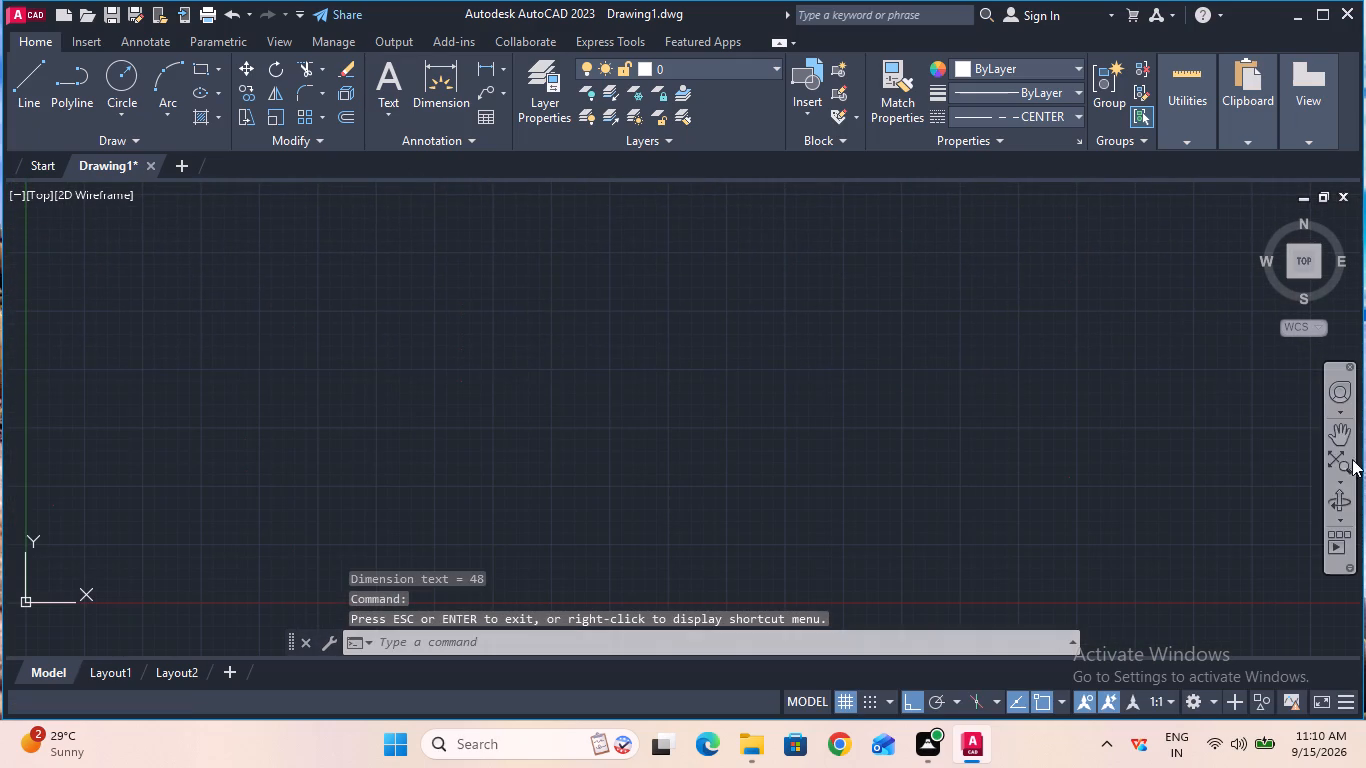
{"action": "left_click", "coordinate": [1343, 442]}
{"action": "left_click_drag", "start_coordinate": [1233, 386], "coordinate": [1271, 524]}
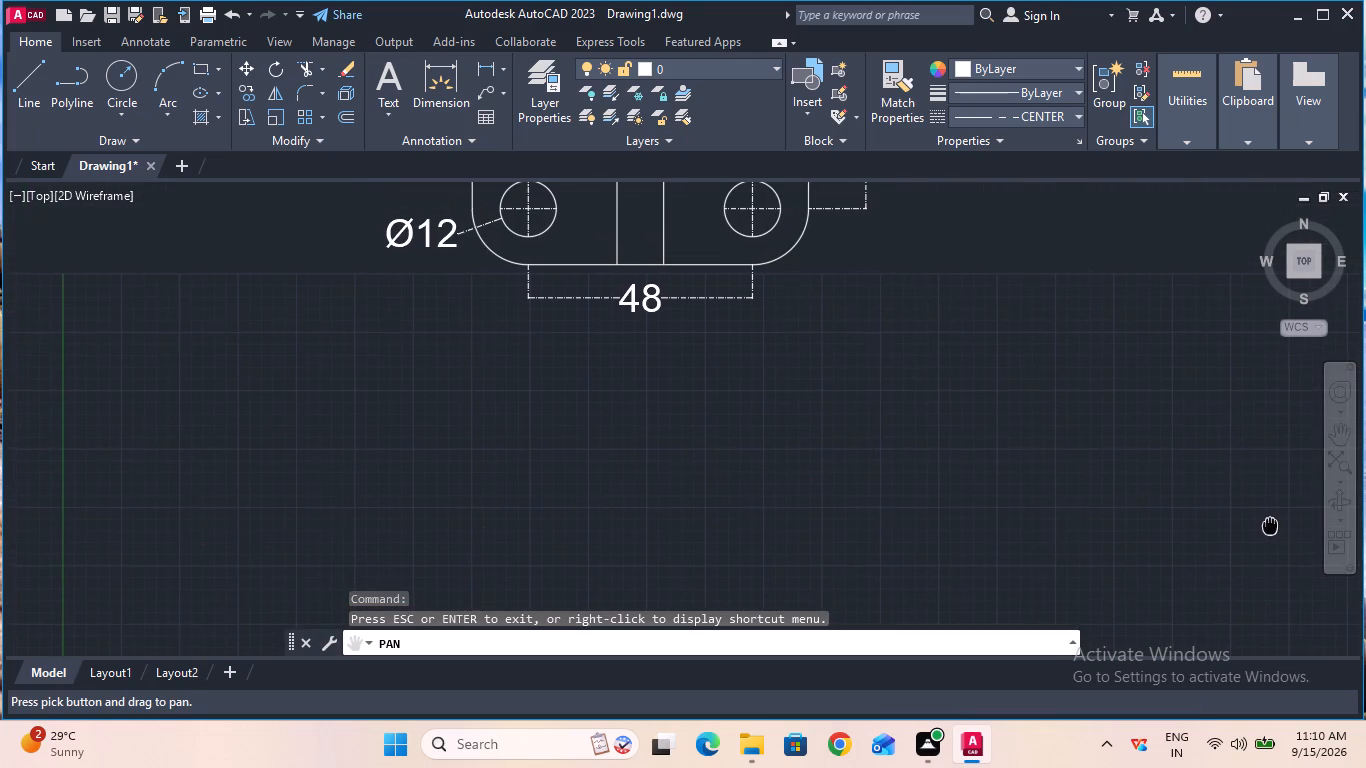
{"action": "left_click_drag", "start_coordinate": [1271, 524], "coordinate": [1274, 535]}
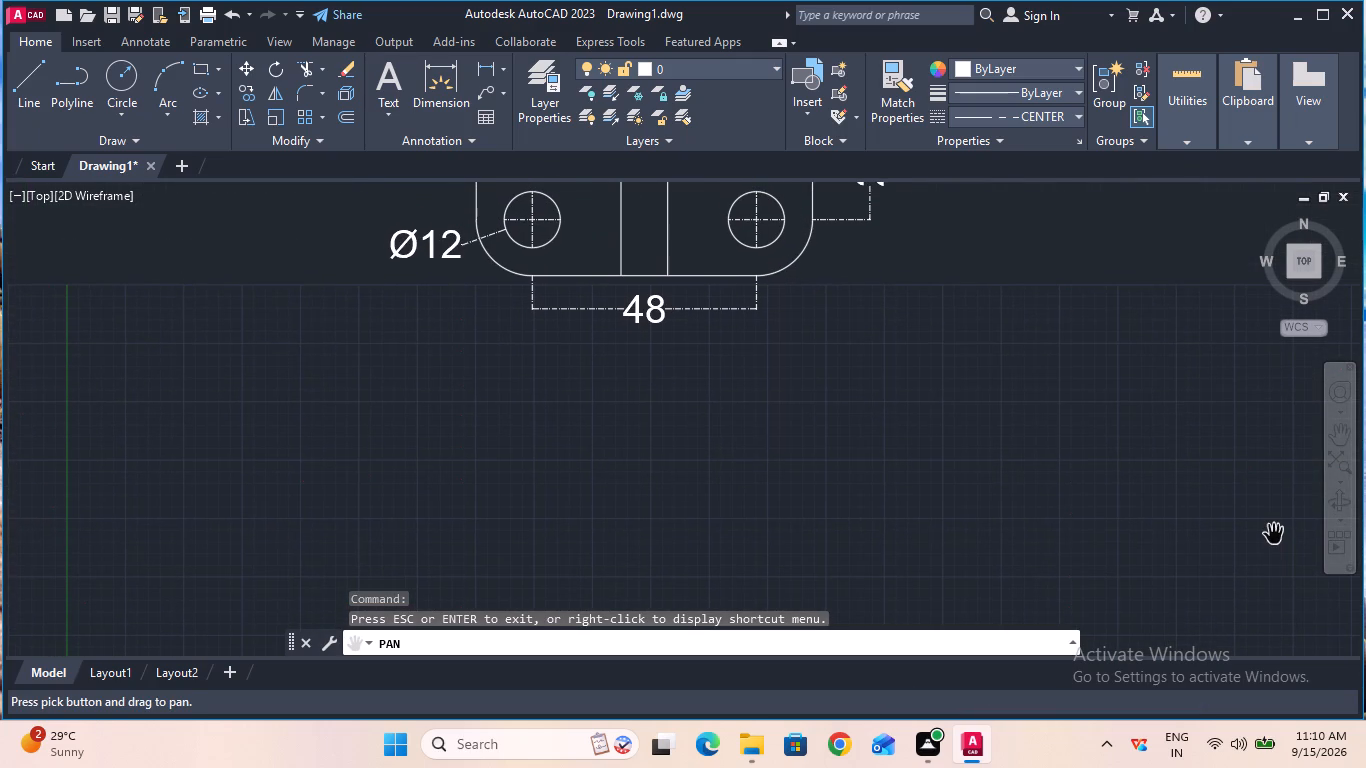
{"action": "key", "text": "Escape"}
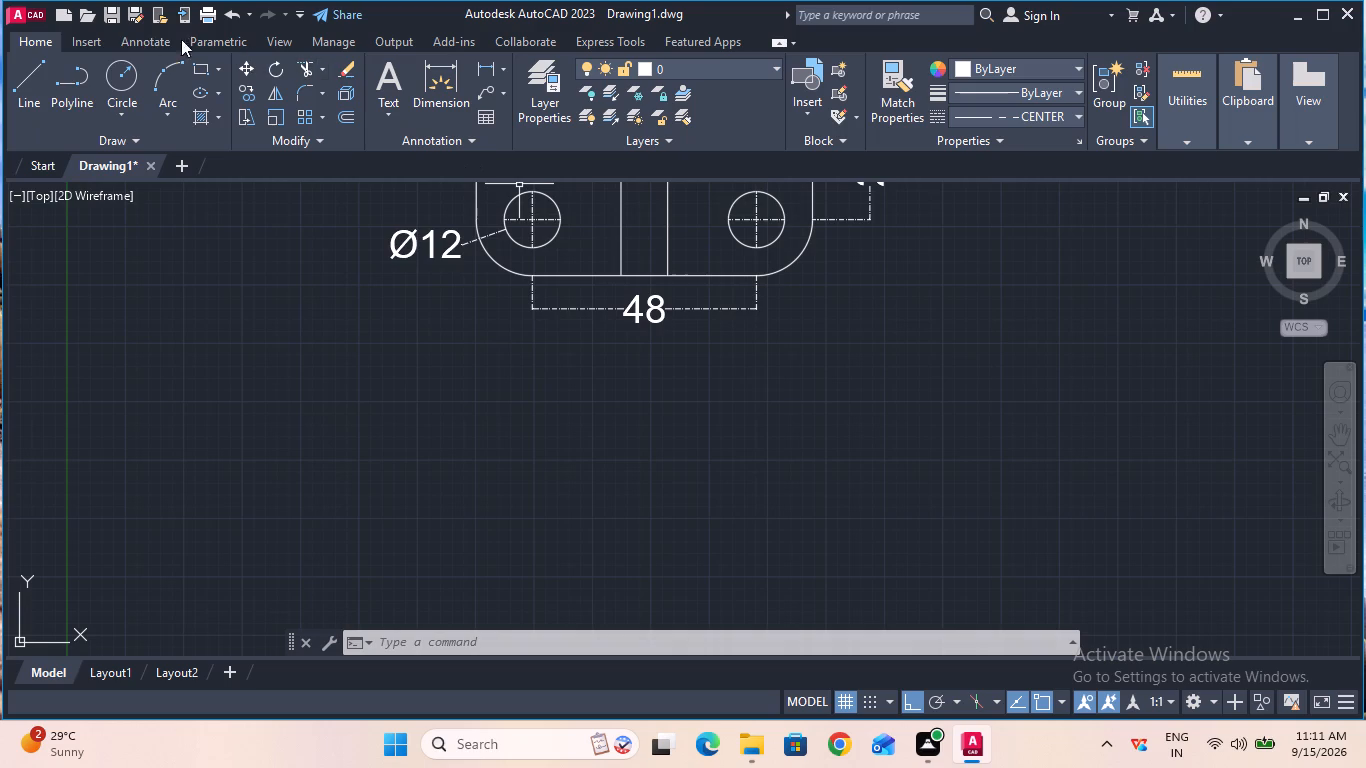
{"action": "left_click", "coordinate": [42, 92]}
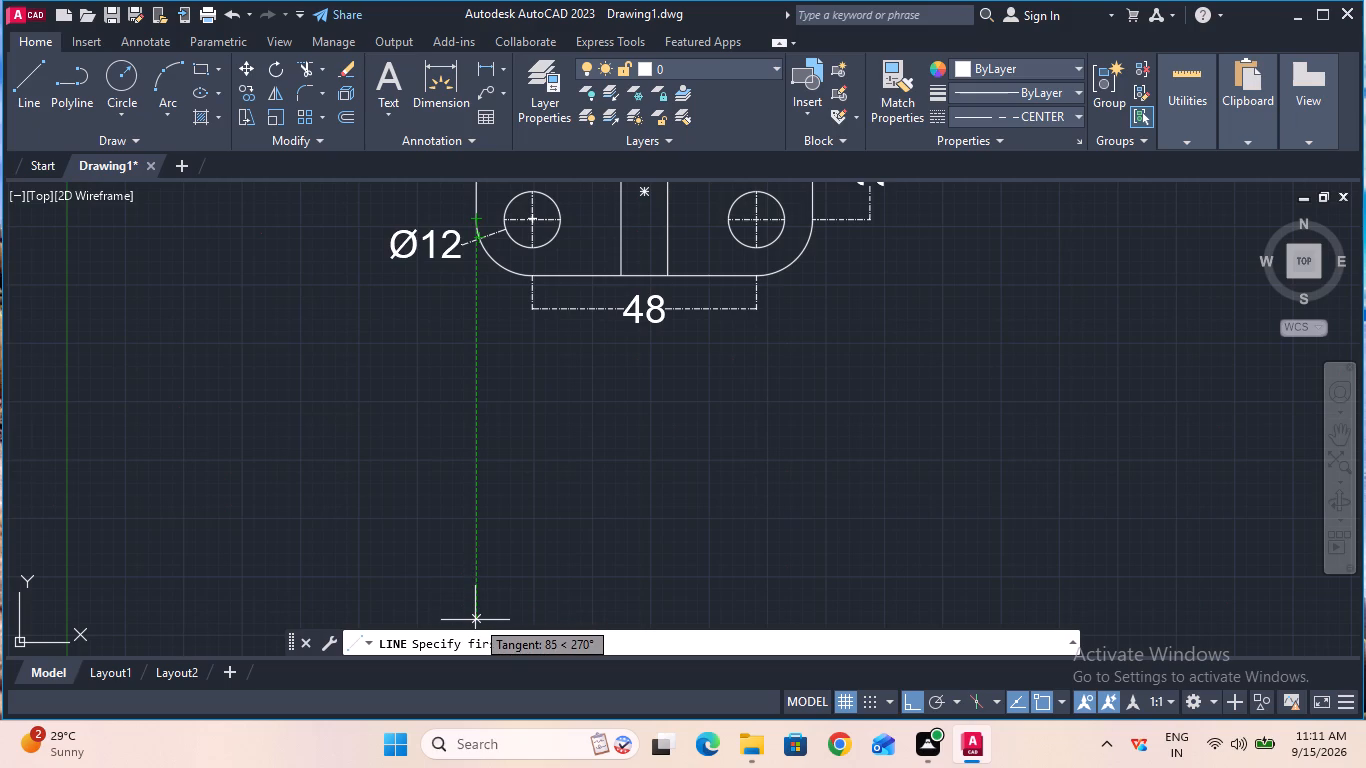
{"action": "left_click", "coordinate": [475, 621]}
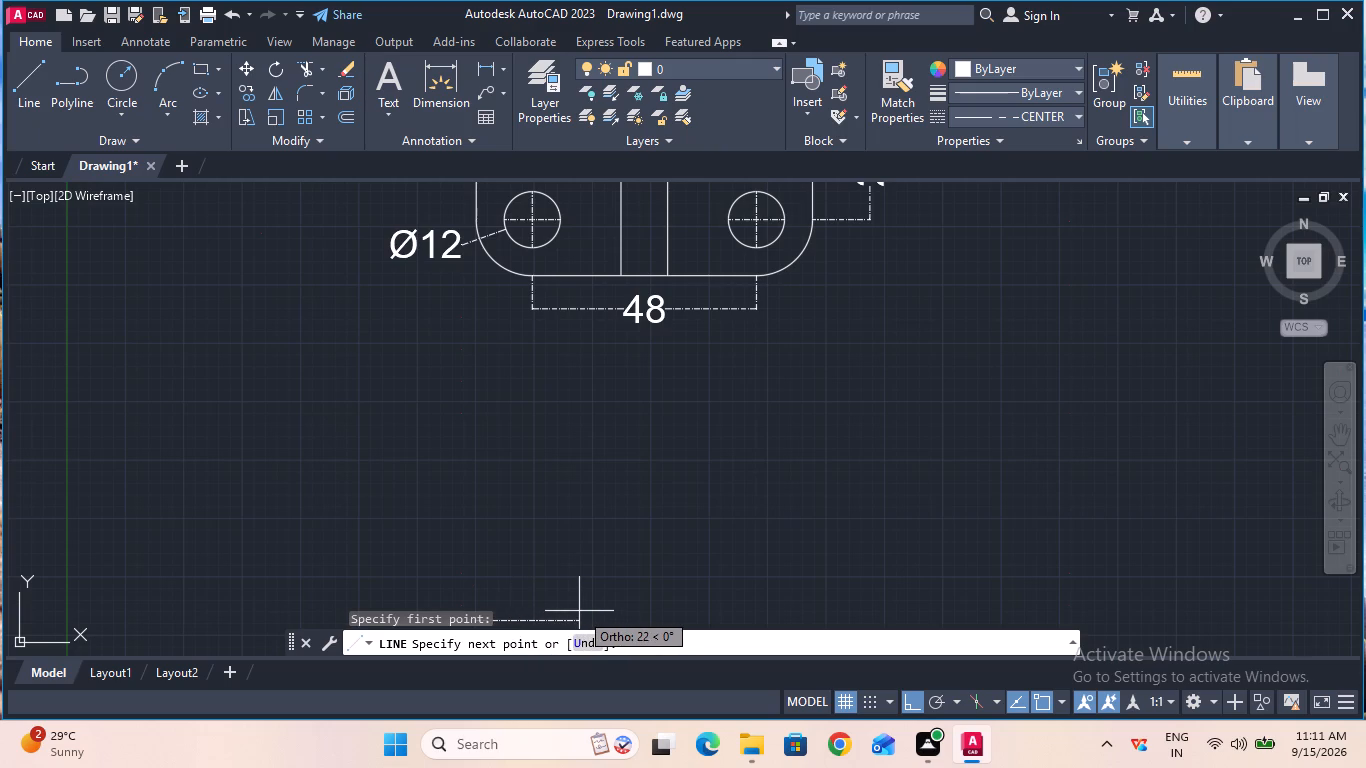
{"action": "type", "text": "72"}
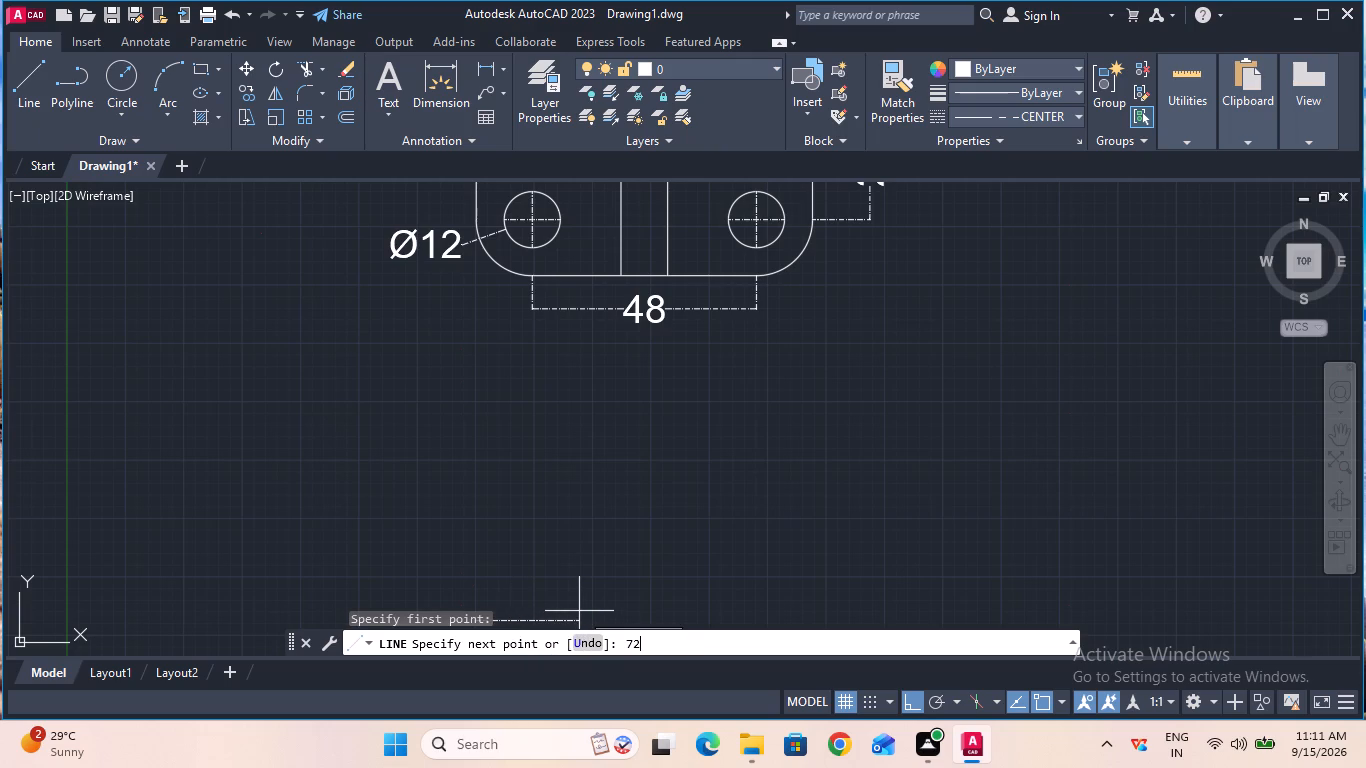
{"action": "key", "text": "Return"}
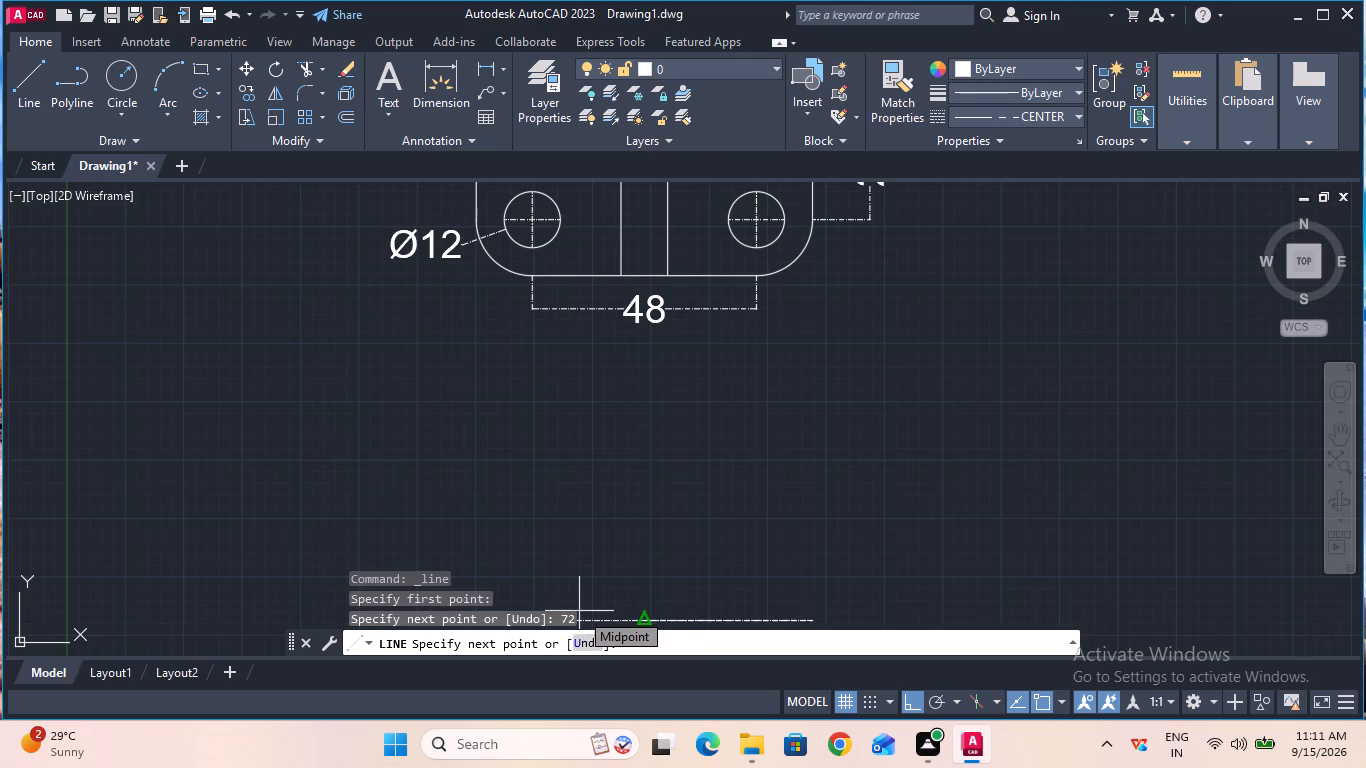
{"action": "key", "text": "Escape"}
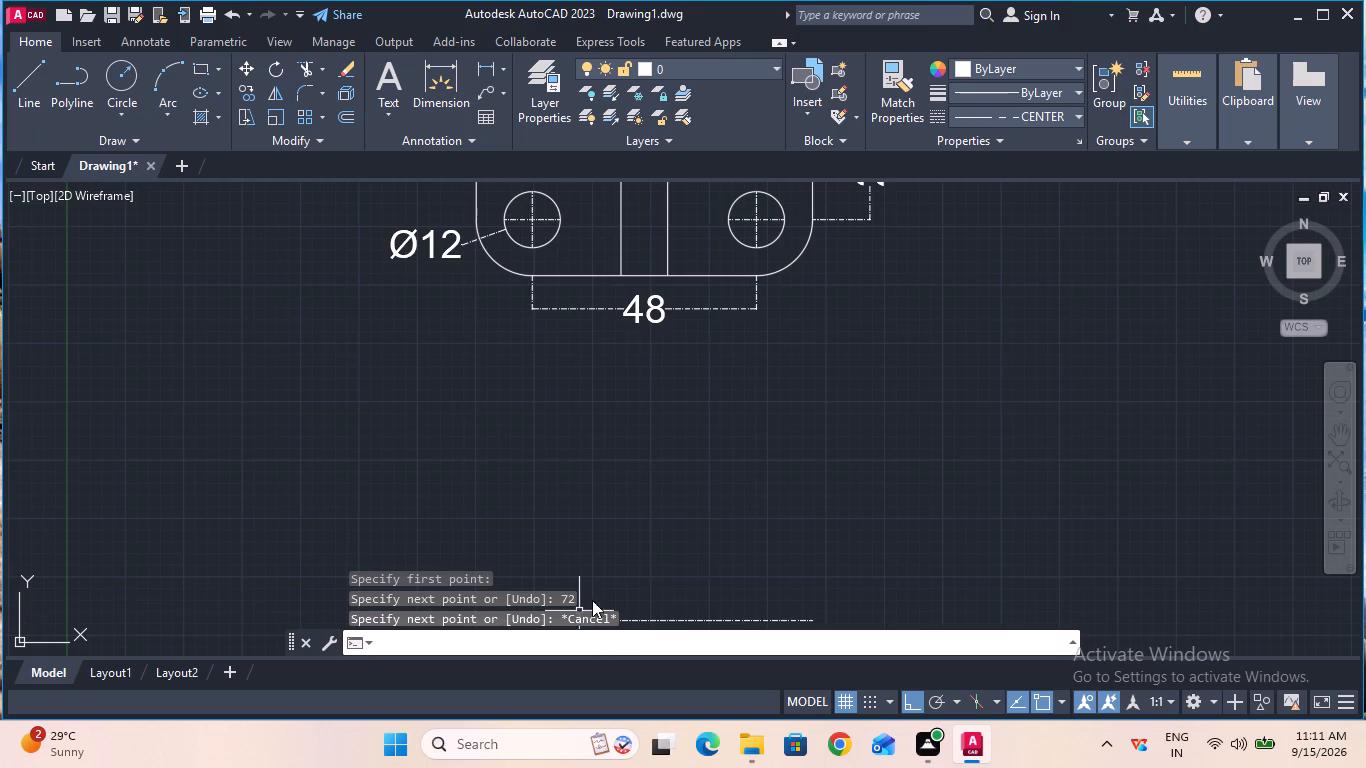
Set the current linetype for new objects to ByBlock.
{"action": "left_click", "coordinate": [1023, 119]}
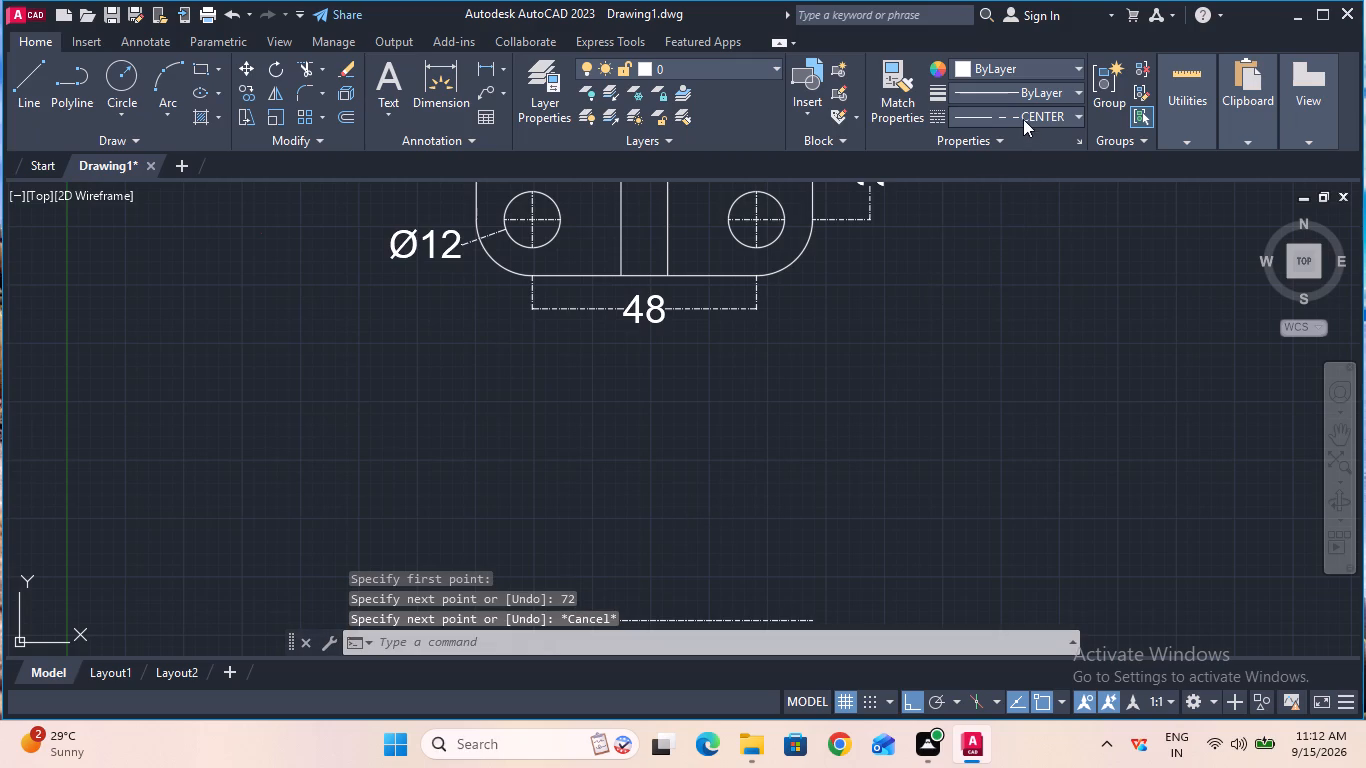
{"action": "left_click", "coordinate": [1025, 158]}
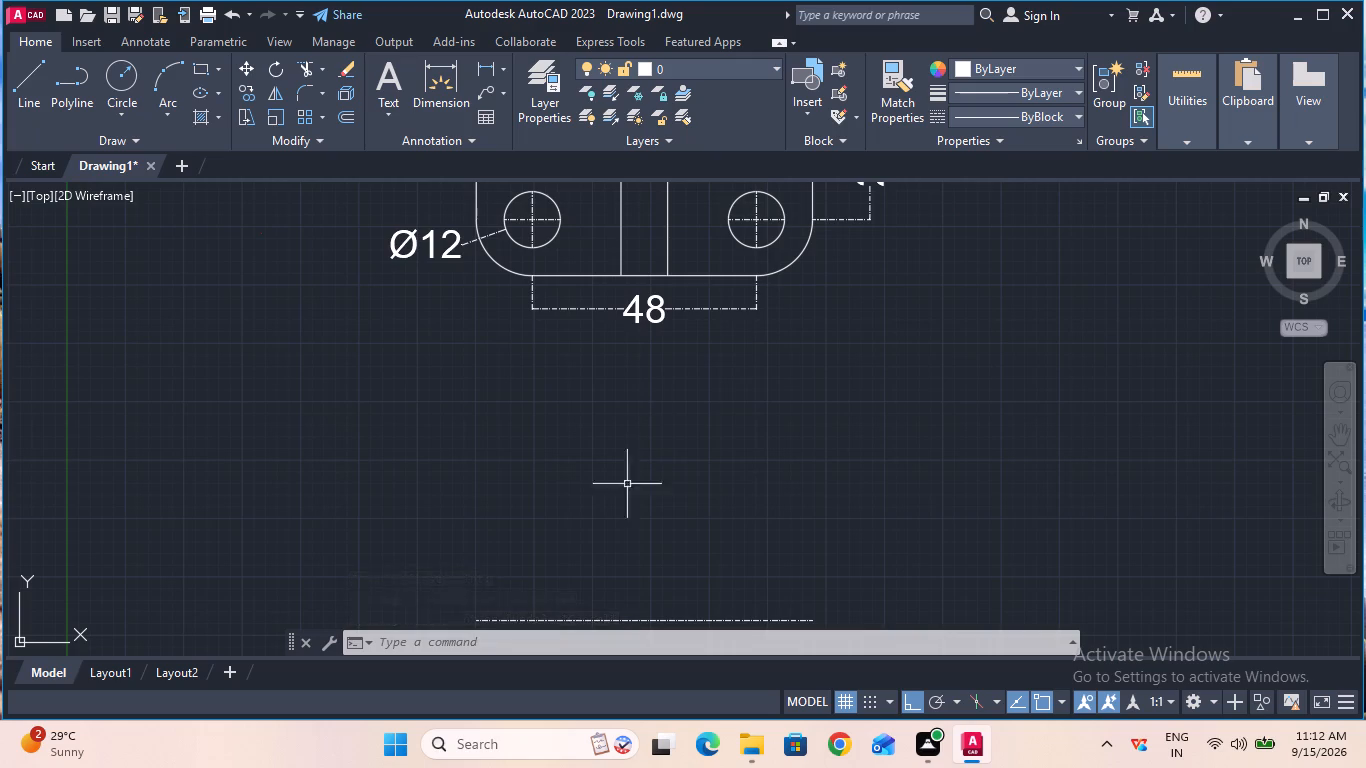
Change the linetype of the new 72 mm horizontal line to ByBlock in its properties and clear the selection.
{"action": "left_click", "coordinate": [582, 621]}
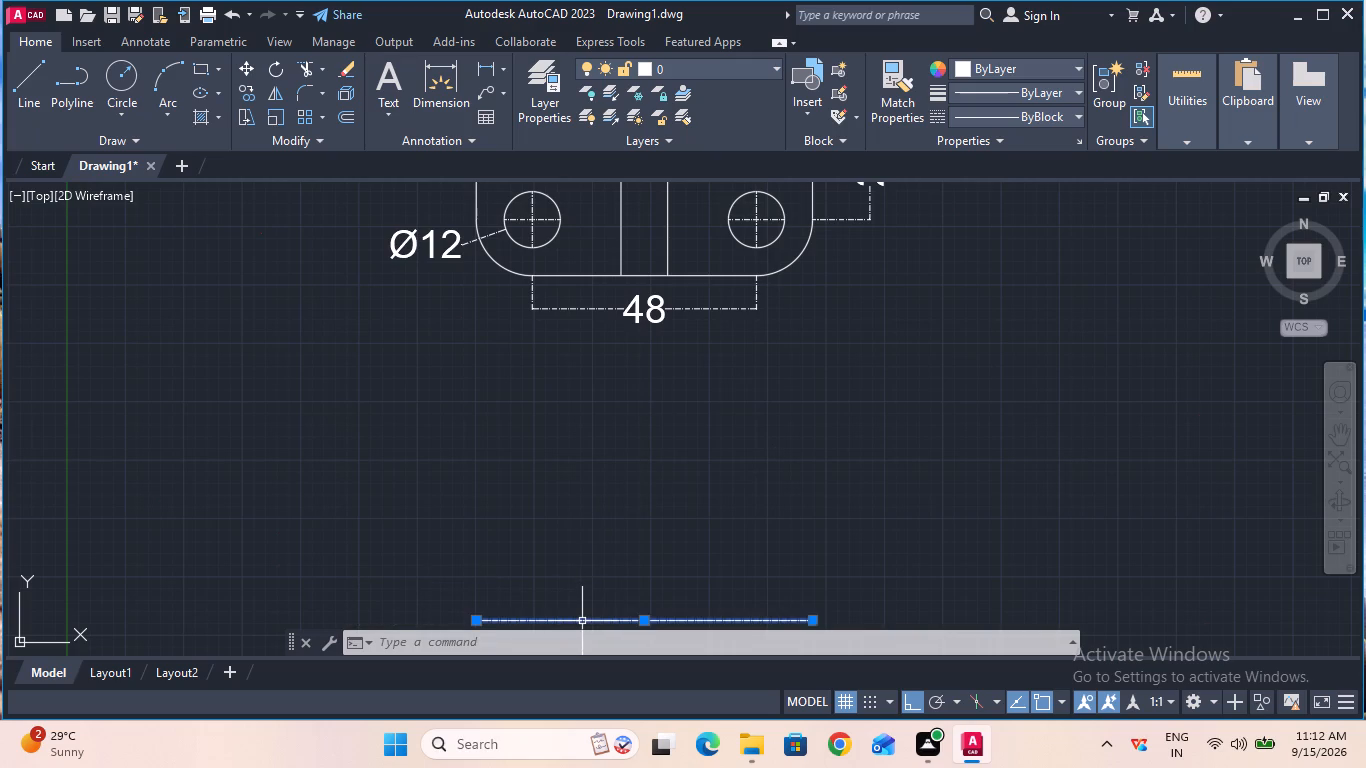
{"action": "type", "text": "pr"}
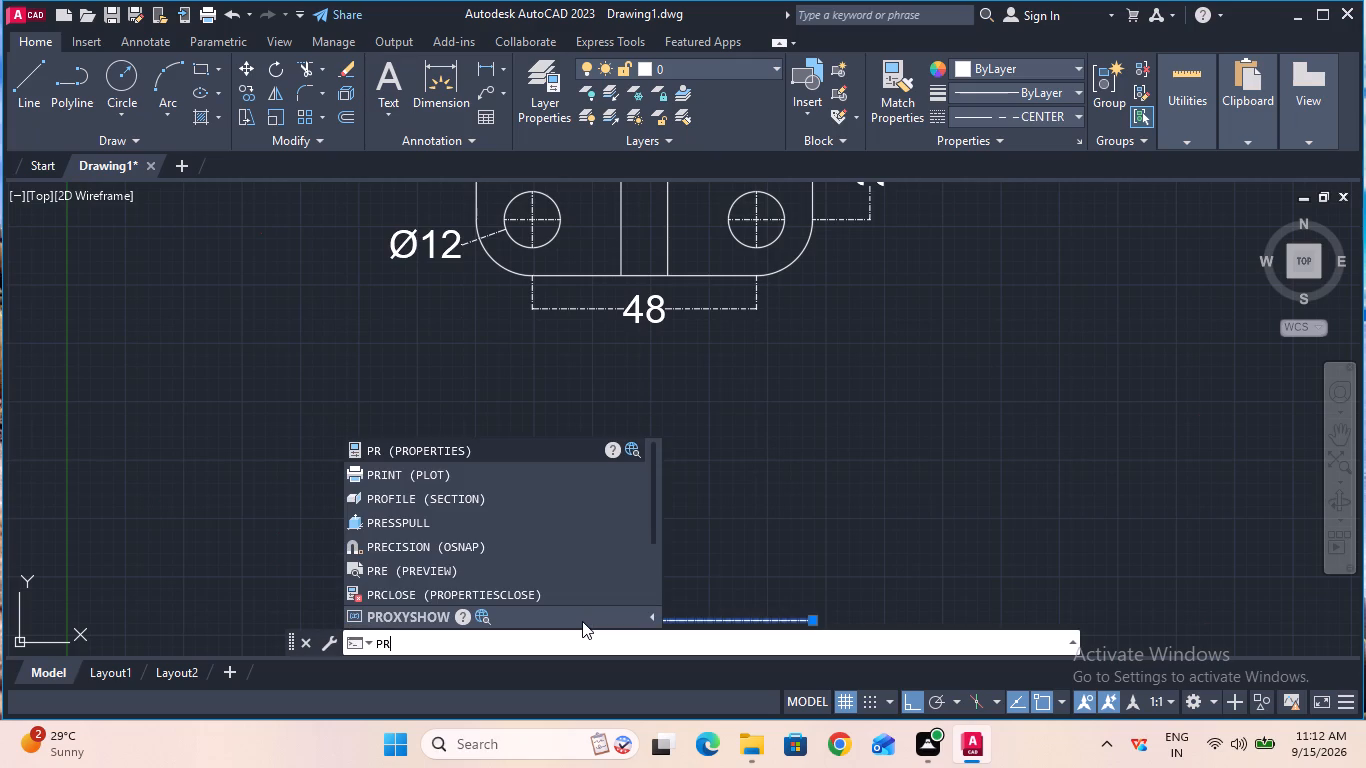
{"action": "left_click", "coordinate": [531, 449]}
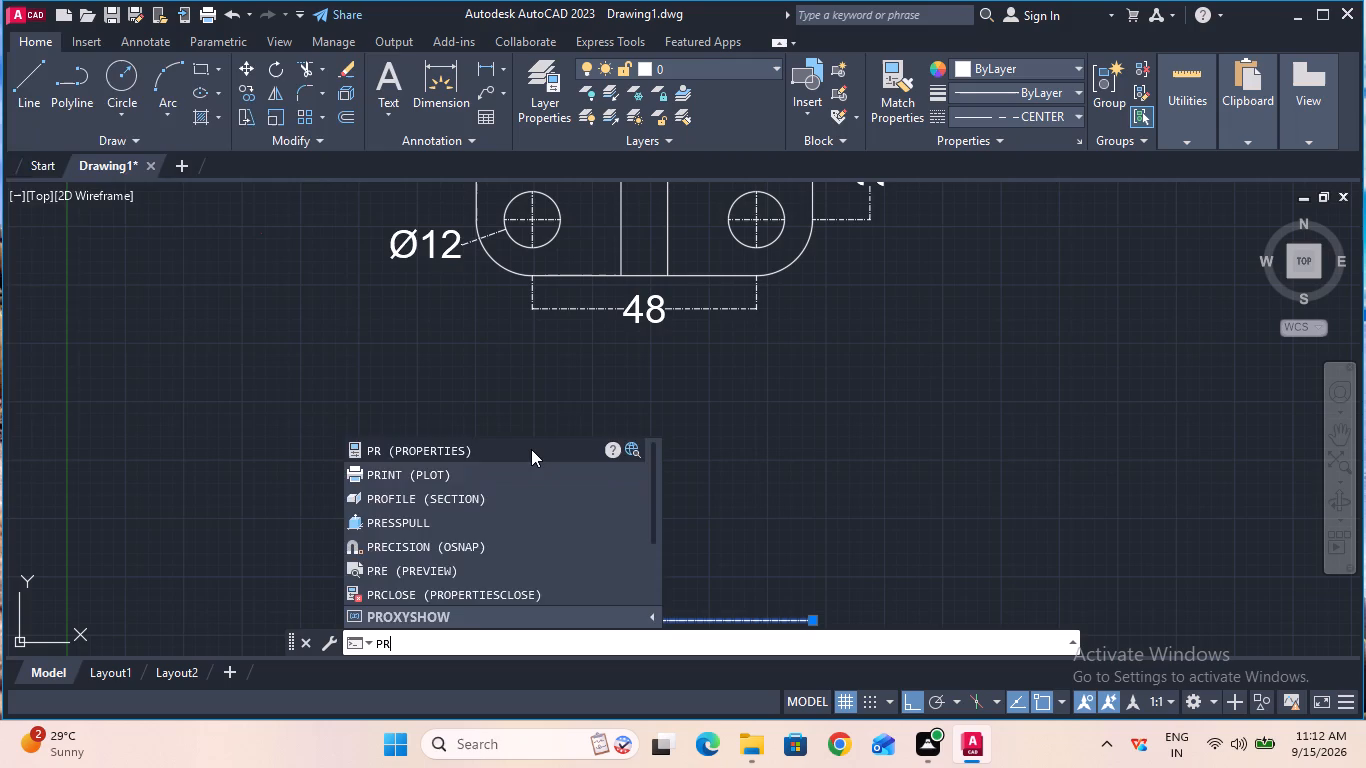
{"action": "left_click", "coordinate": [303, 158]}
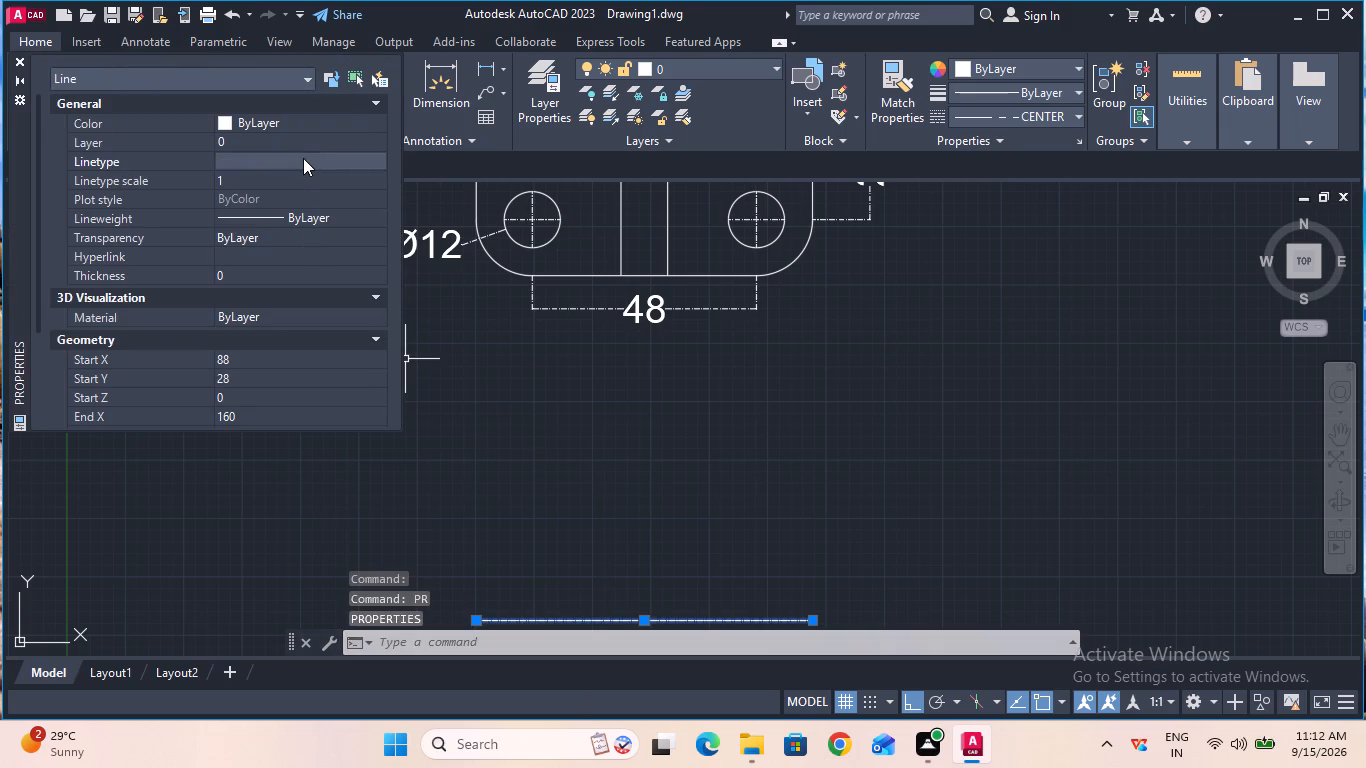
{"action": "left_click", "coordinate": [303, 158]}
{"action": "left_click", "coordinate": [316, 194]}
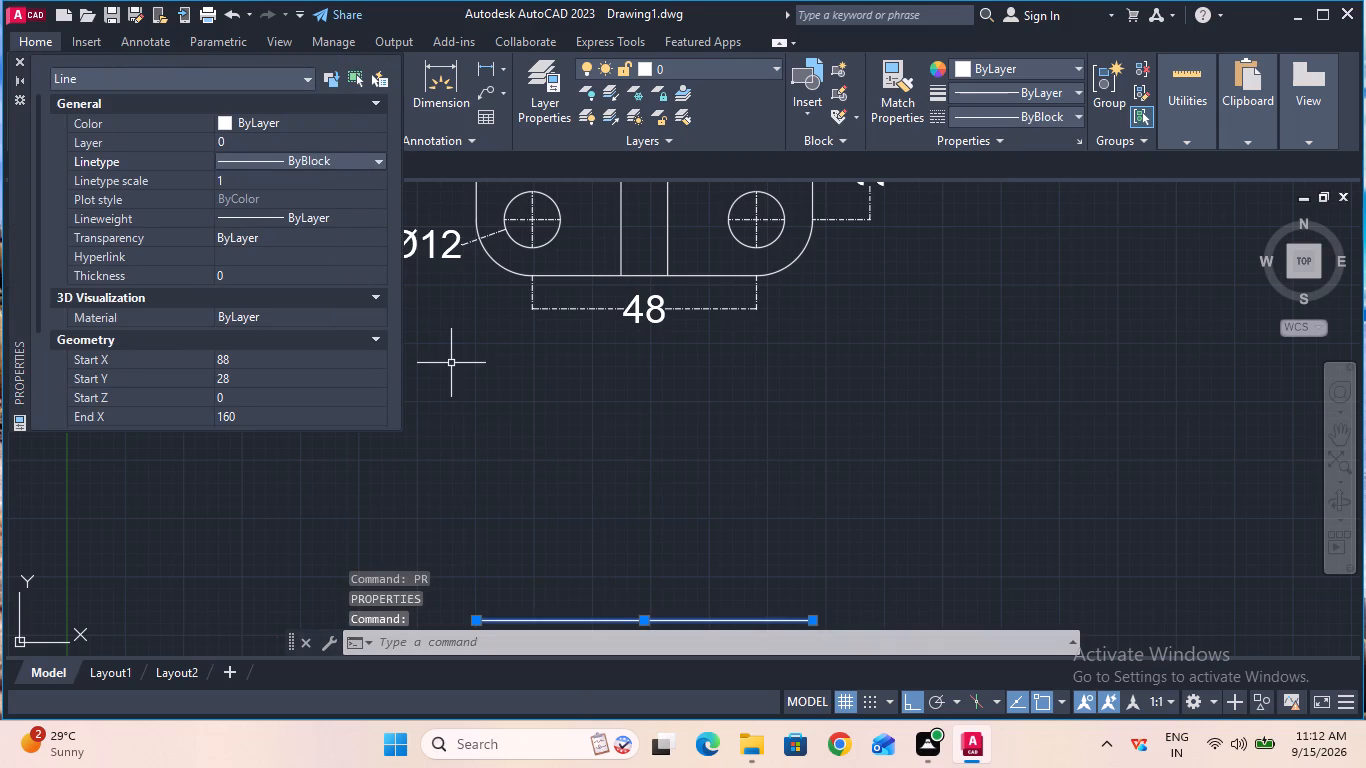
{"action": "key", "text": "Escape"}
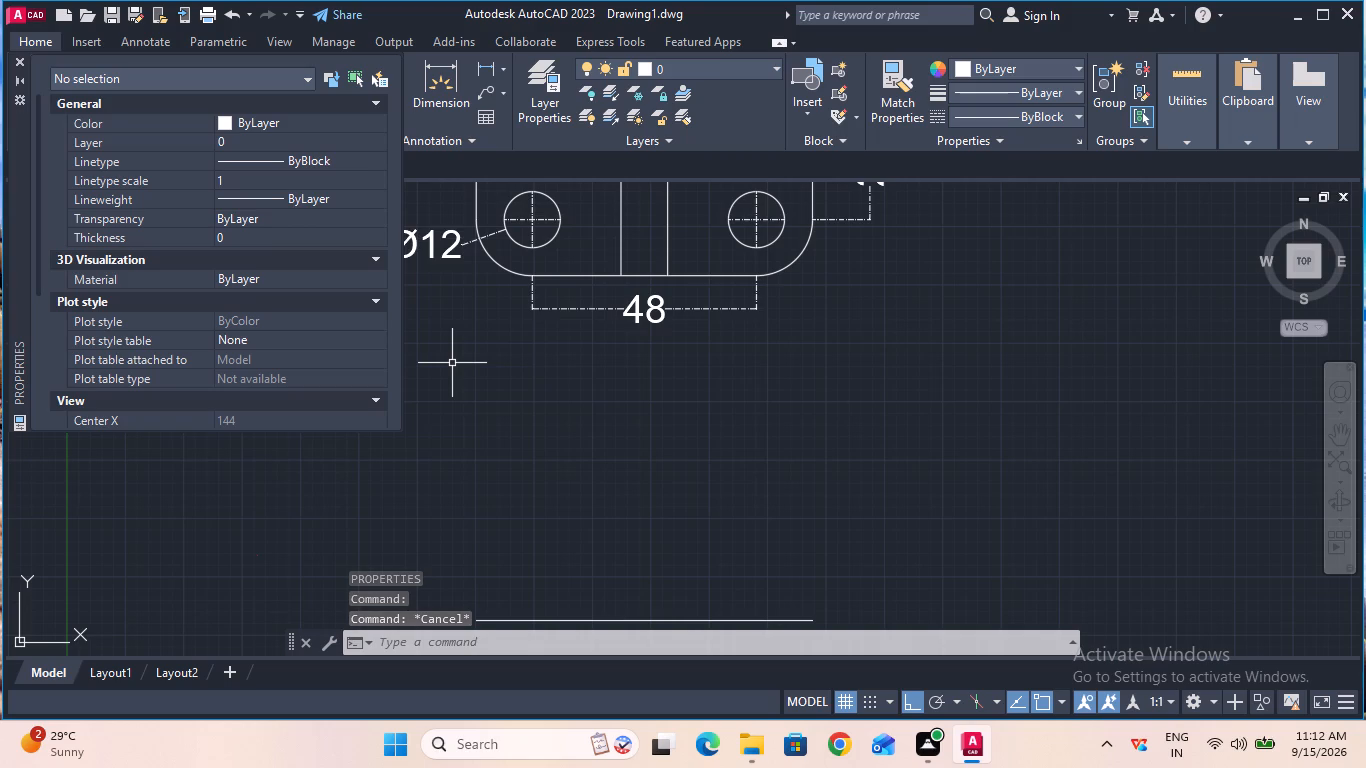
Complete a 72 by 10 mm rectangle above the 72 mm line by drawing the left, top and right edges.
{"action": "left_click", "coordinate": [16, 56]}
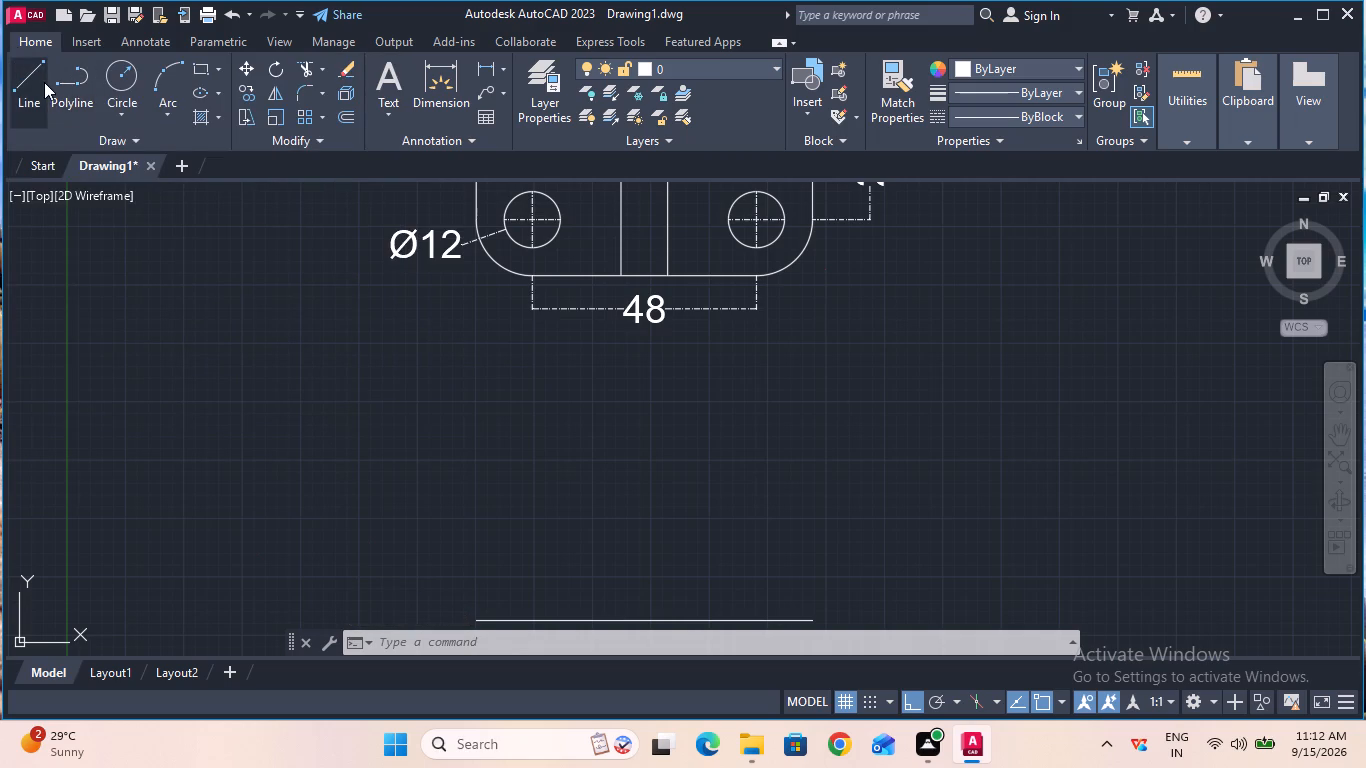
{"action": "left_click", "coordinate": [44, 82]}
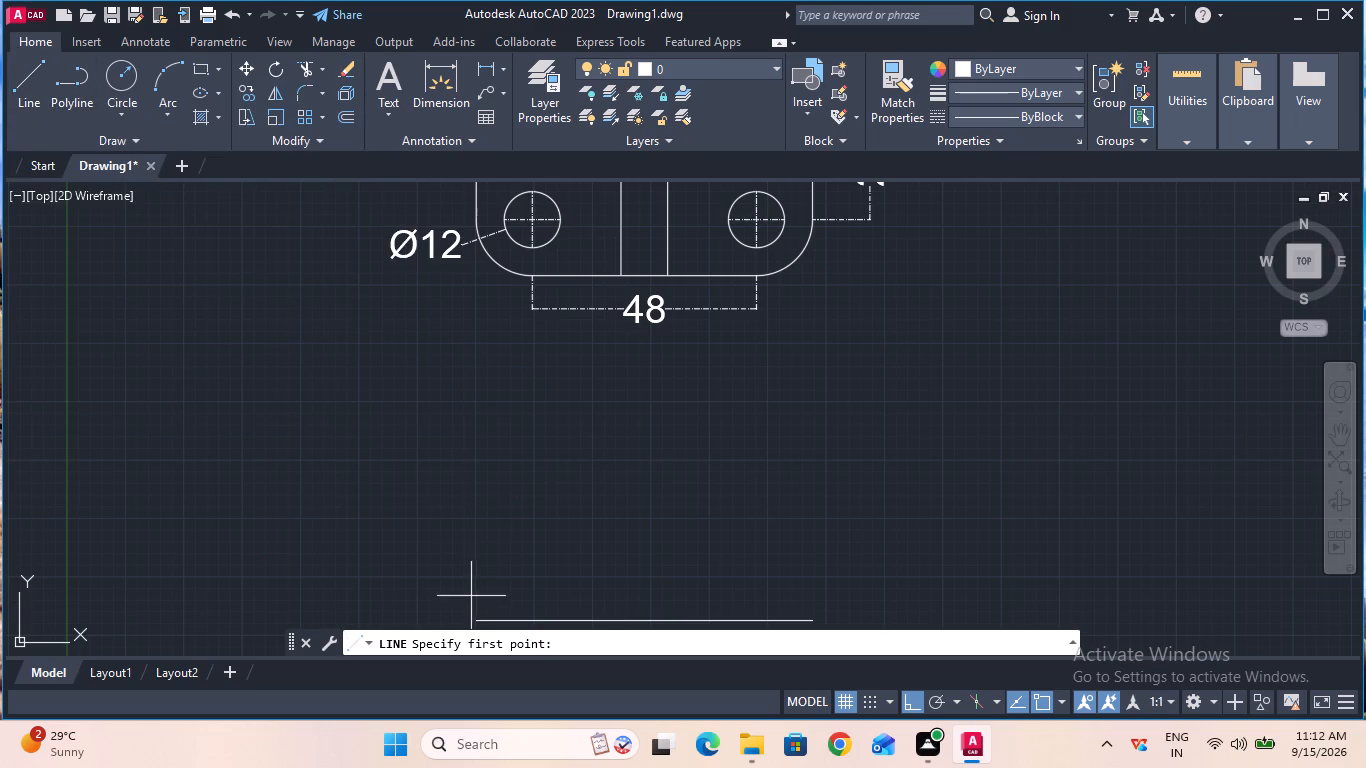
{"action": "left_click", "coordinate": [477, 617]}
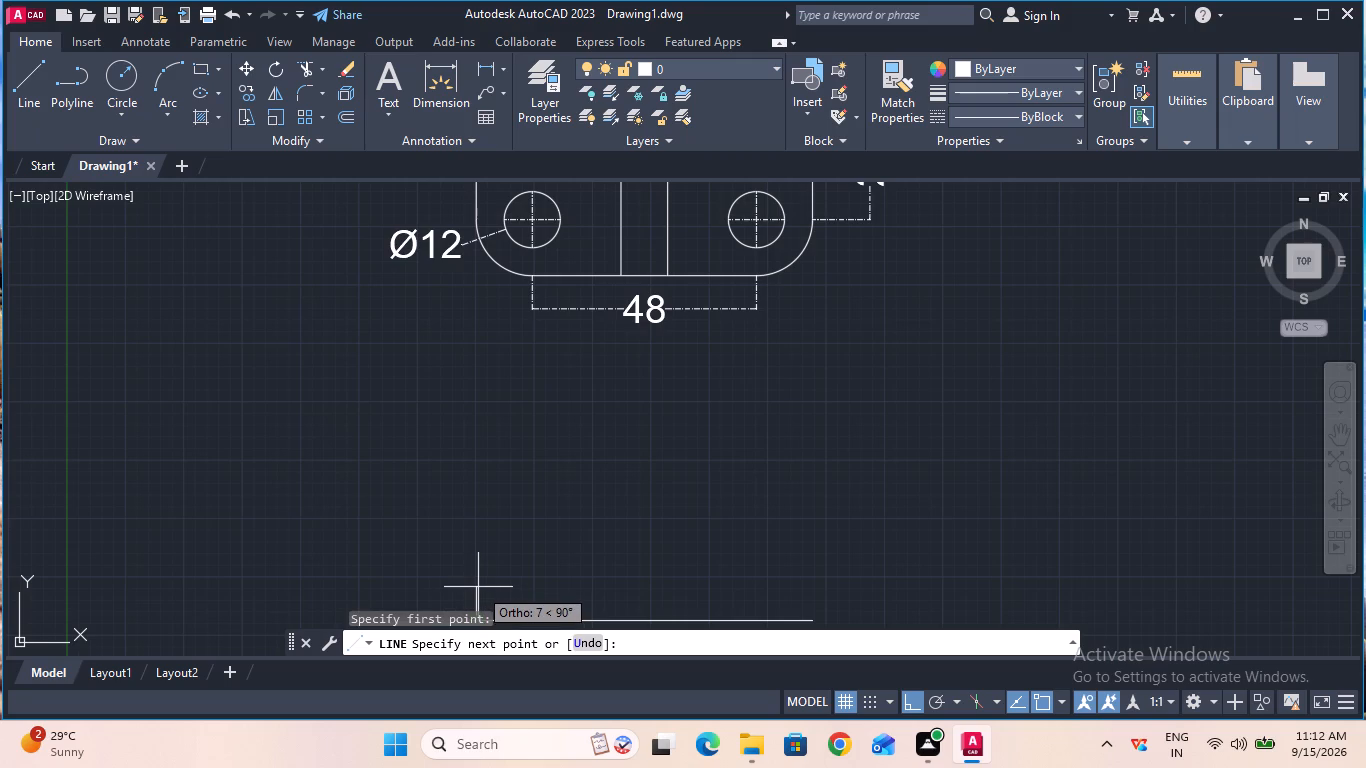
{"action": "key", "text": "1"}
{"action": "key", "text": "0"}
{"action": "key", "text": "Return"}
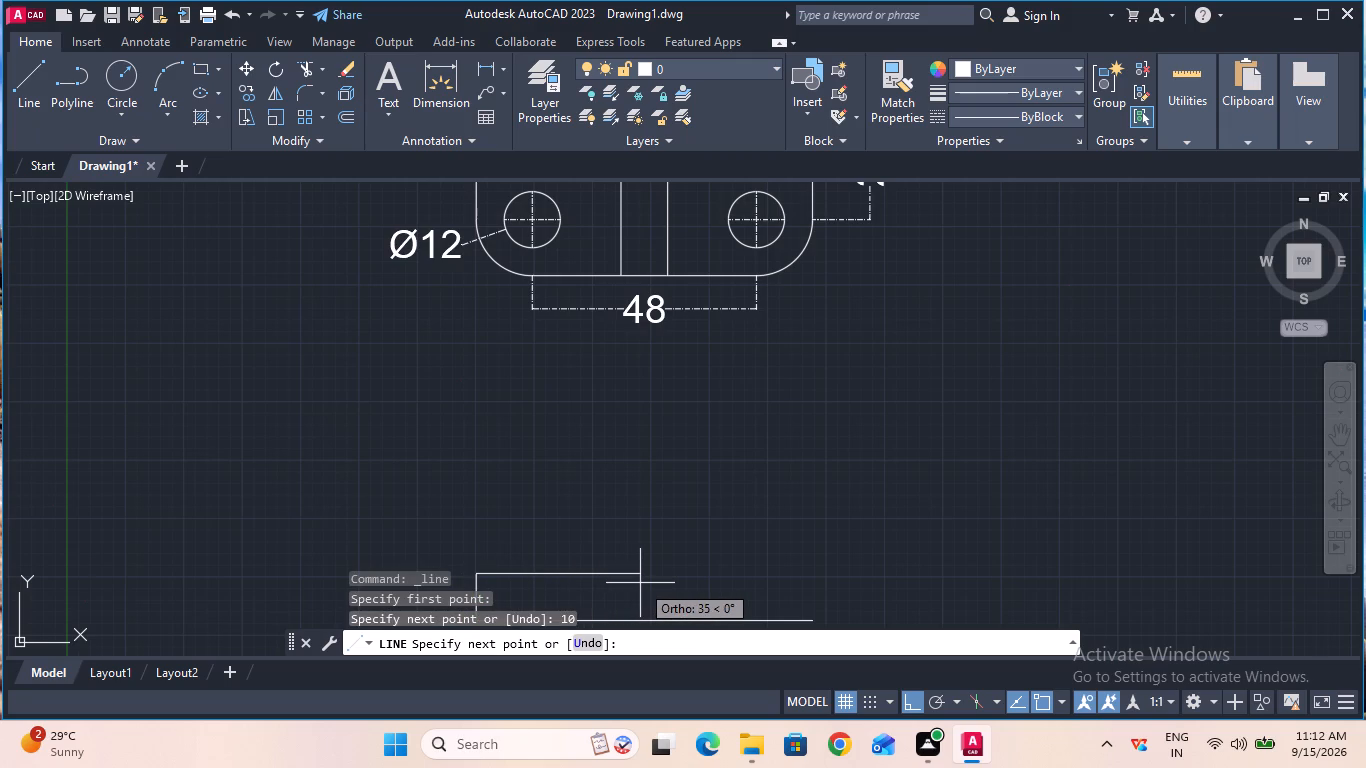
{"action": "type", "text": "72"}
{"action": "key", "text": "Return"}
{"action": "key", "text": "Escape"}
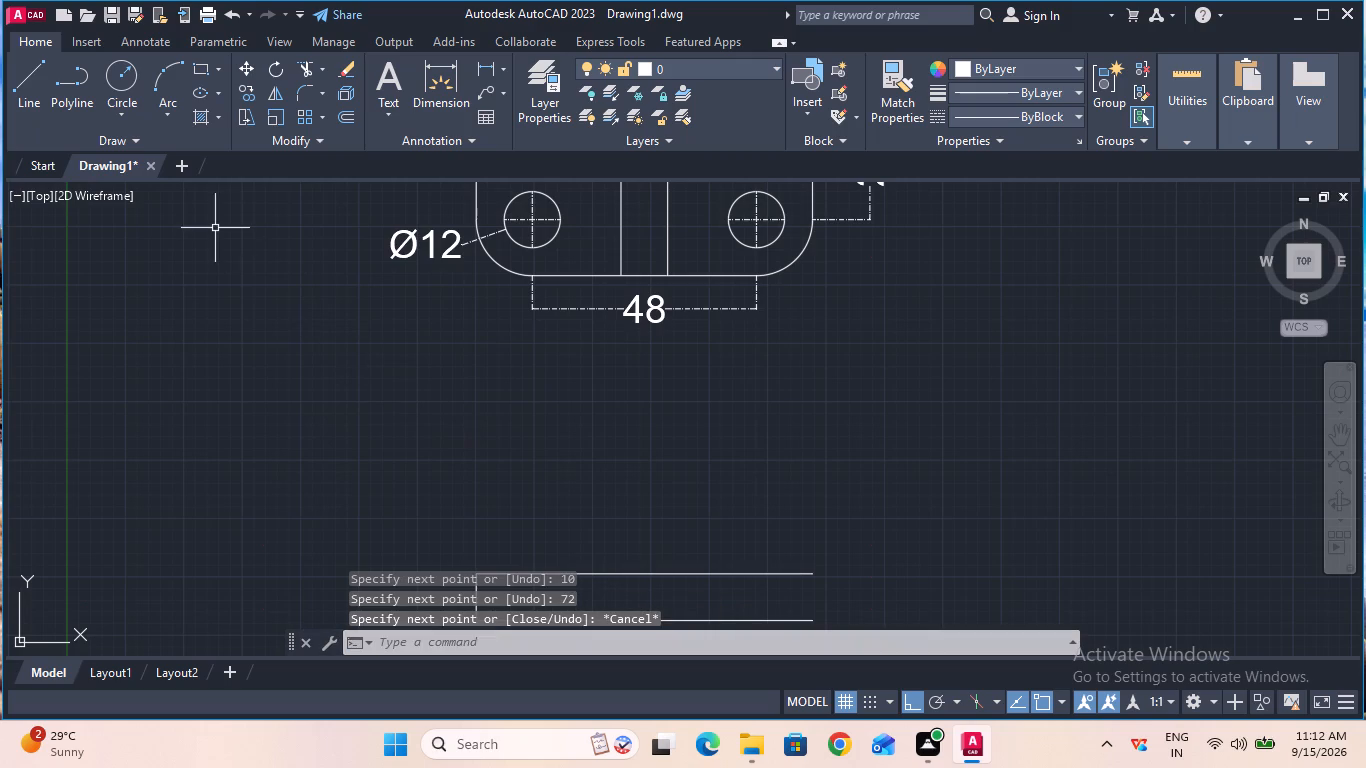
{"action": "left_click", "coordinate": [23, 97]}
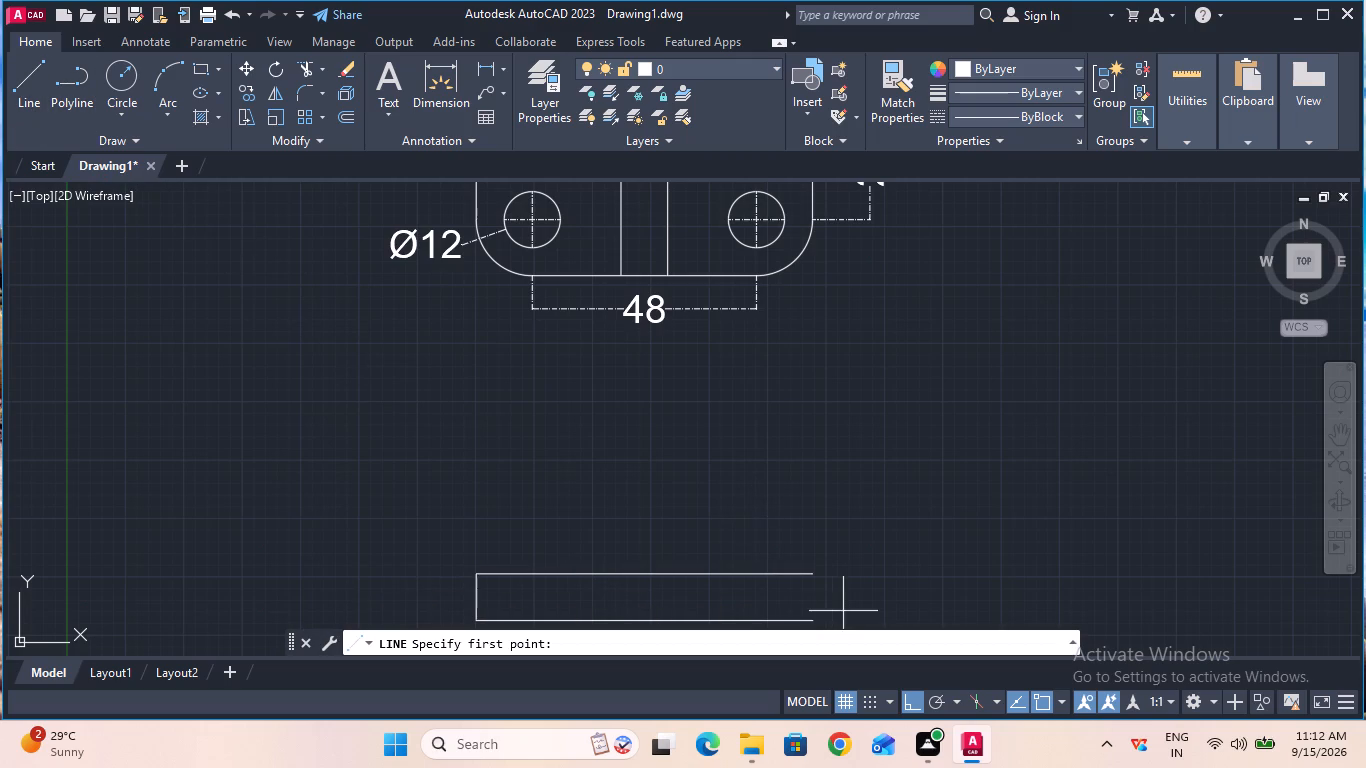
{"action": "left_click", "coordinate": [816, 578]}
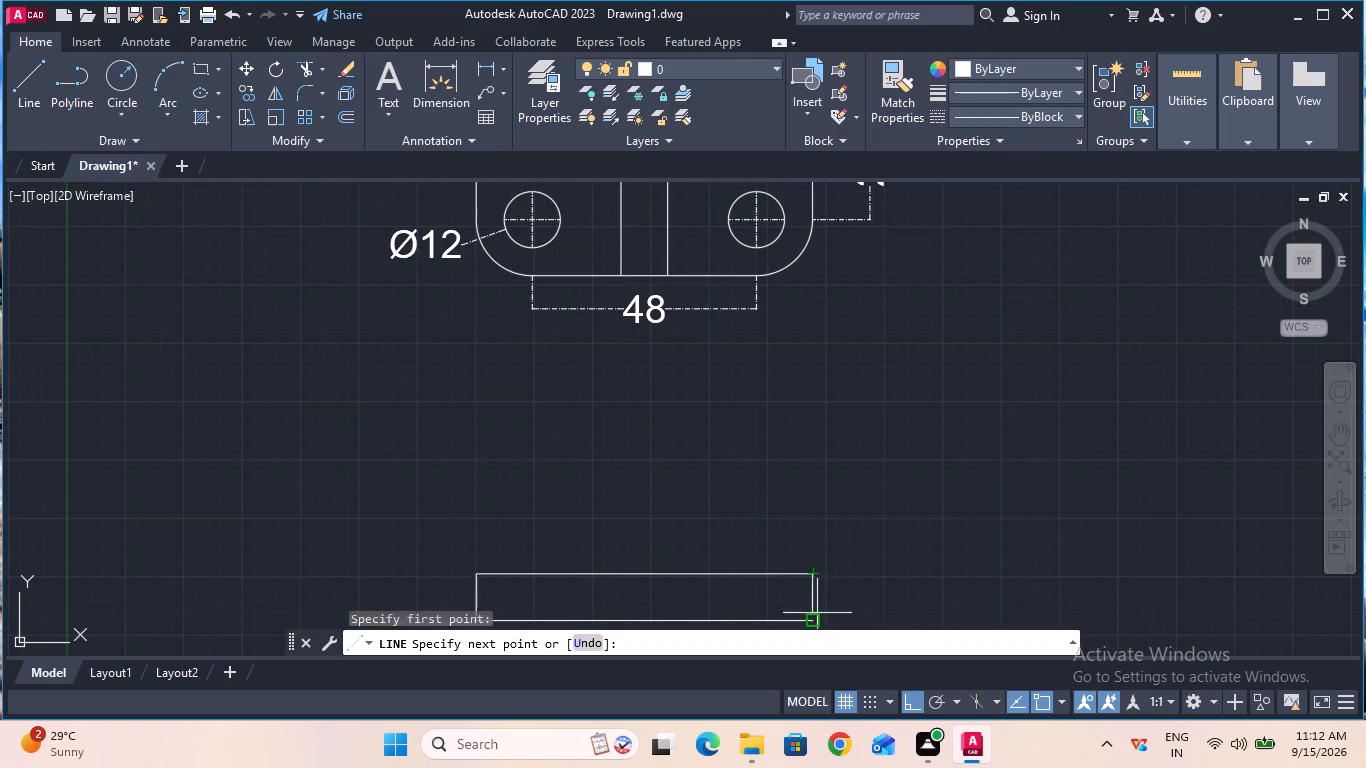
{"action": "left_click", "coordinate": [814, 627]}
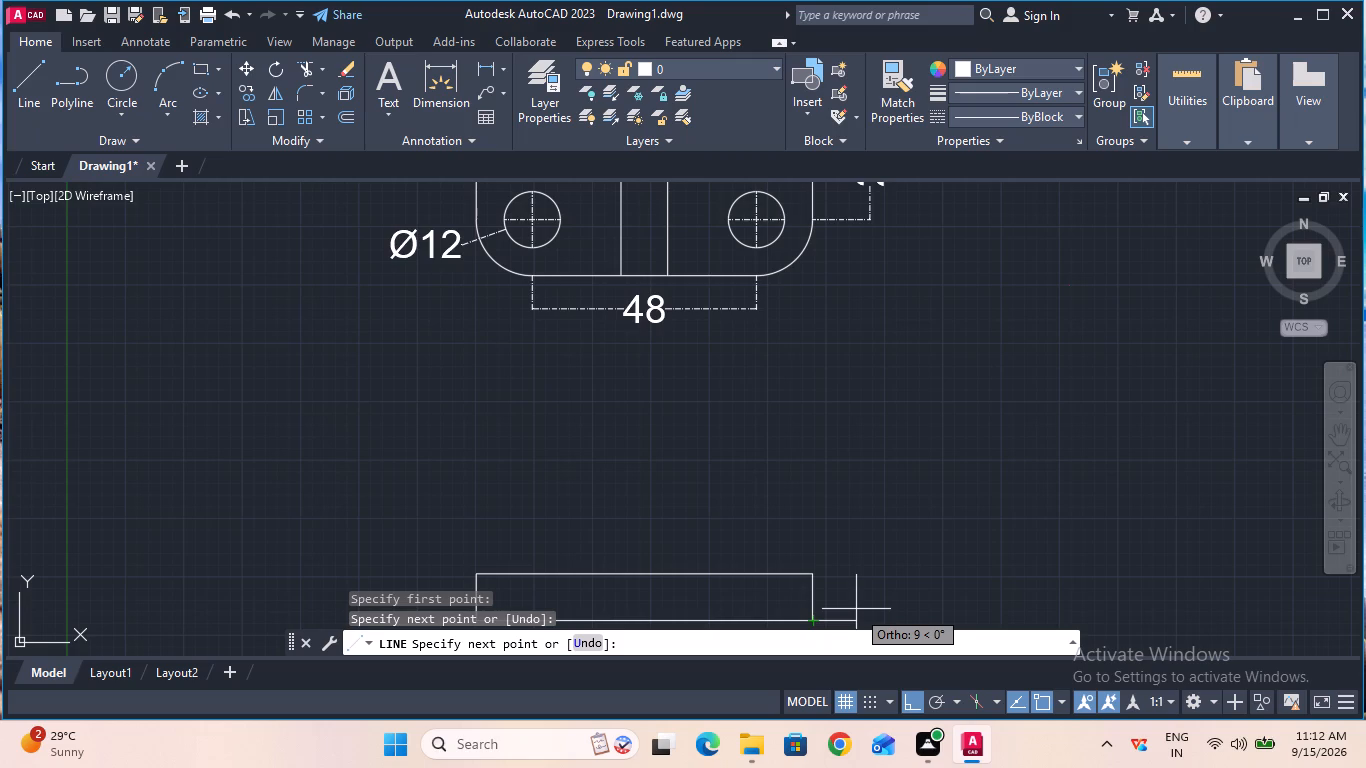
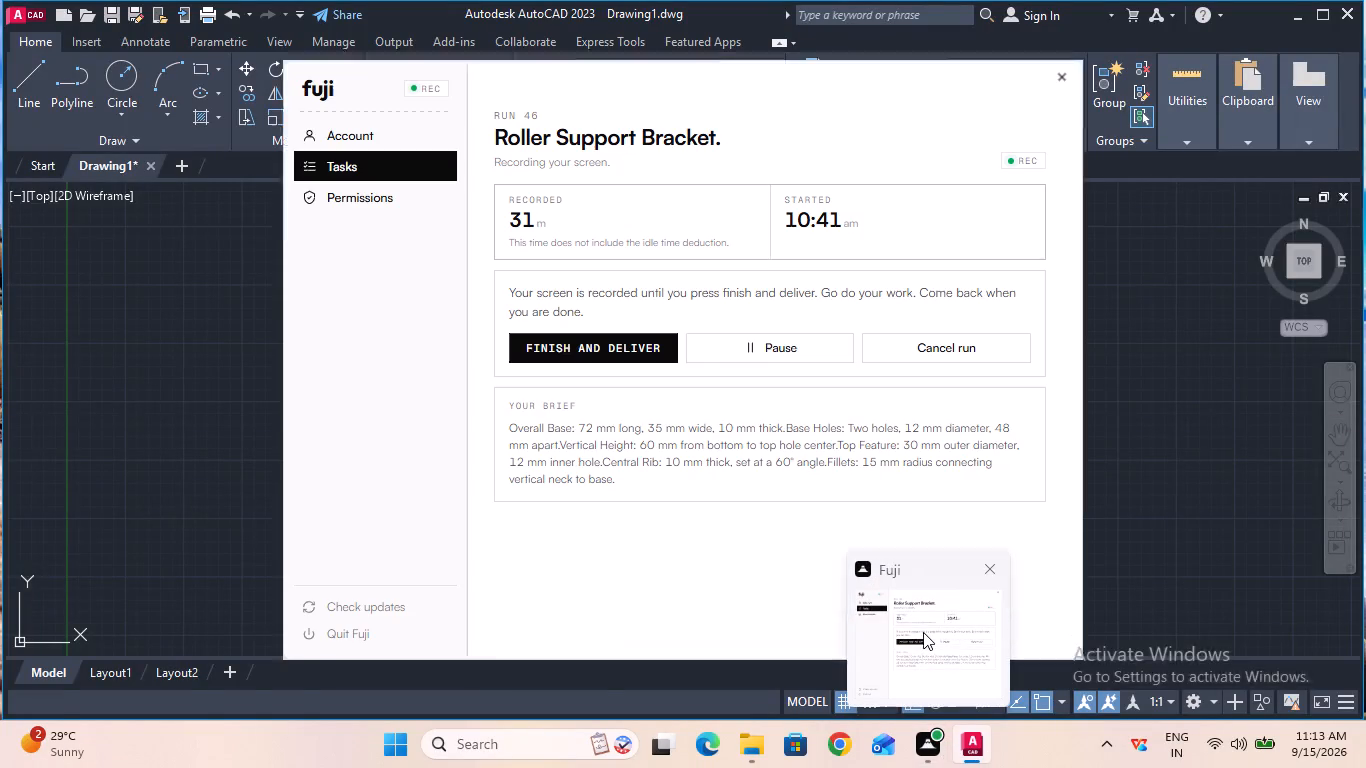
Add a vertical centerline midway between the two short edges of the 72 by 10 mm rectangle.
{"action": "left_click", "coordinate": [1028, 742]}
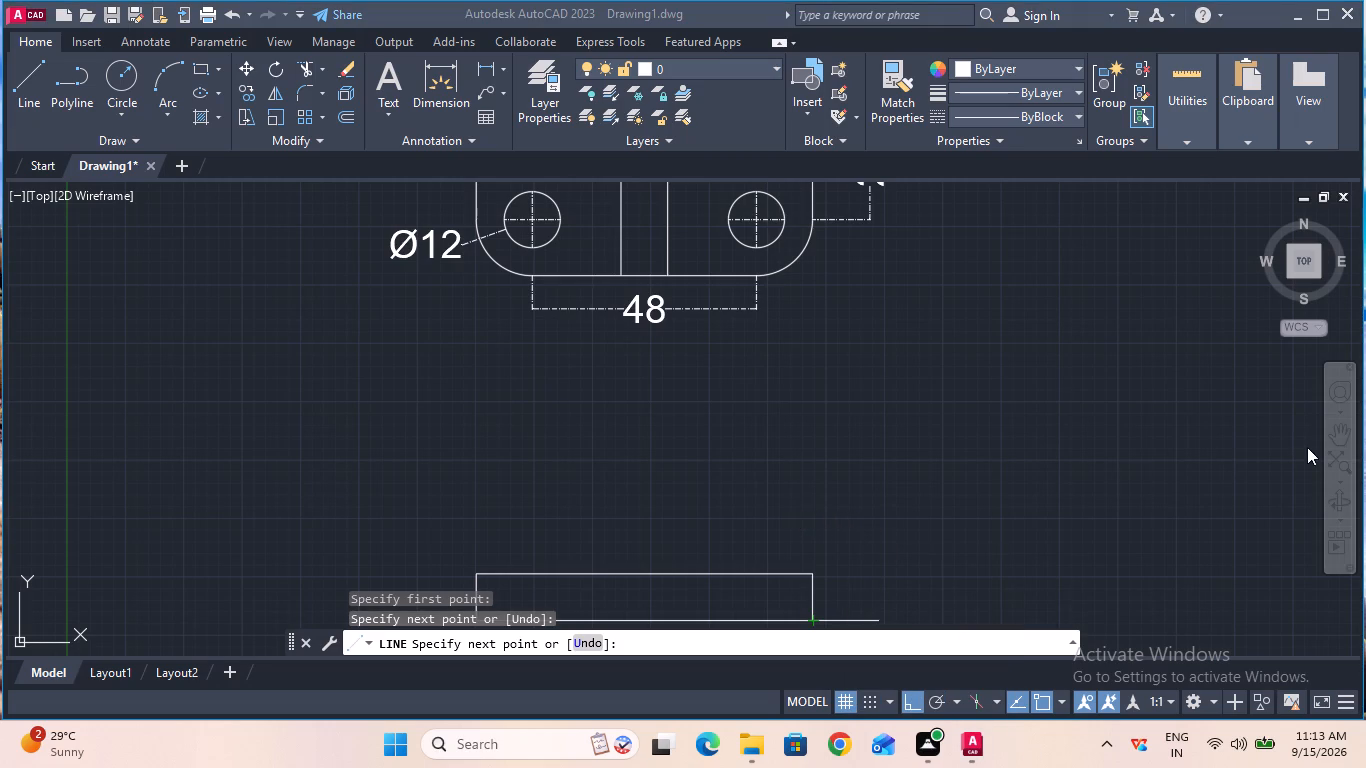
{"action": "left_click", "coordinate": [1333, 435]}
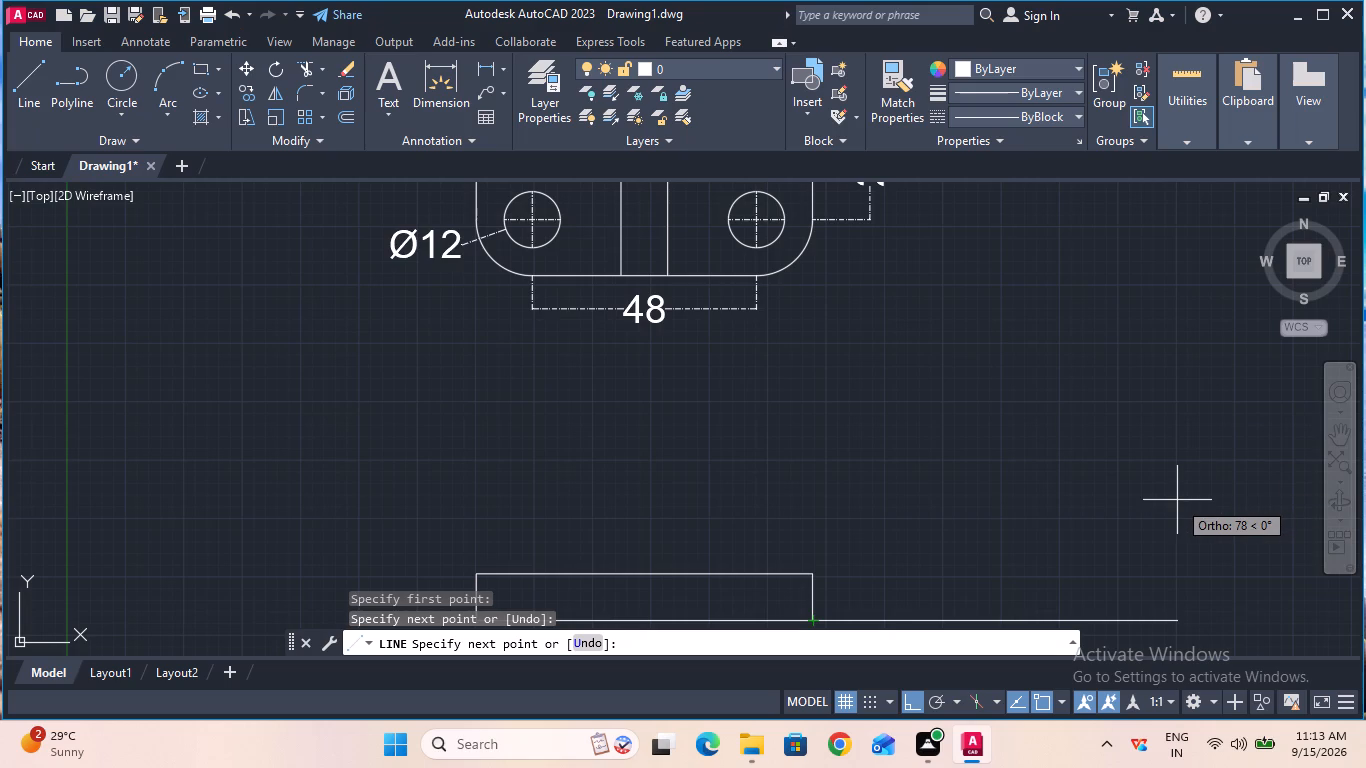
{"action": "key", "text": "Escape"}
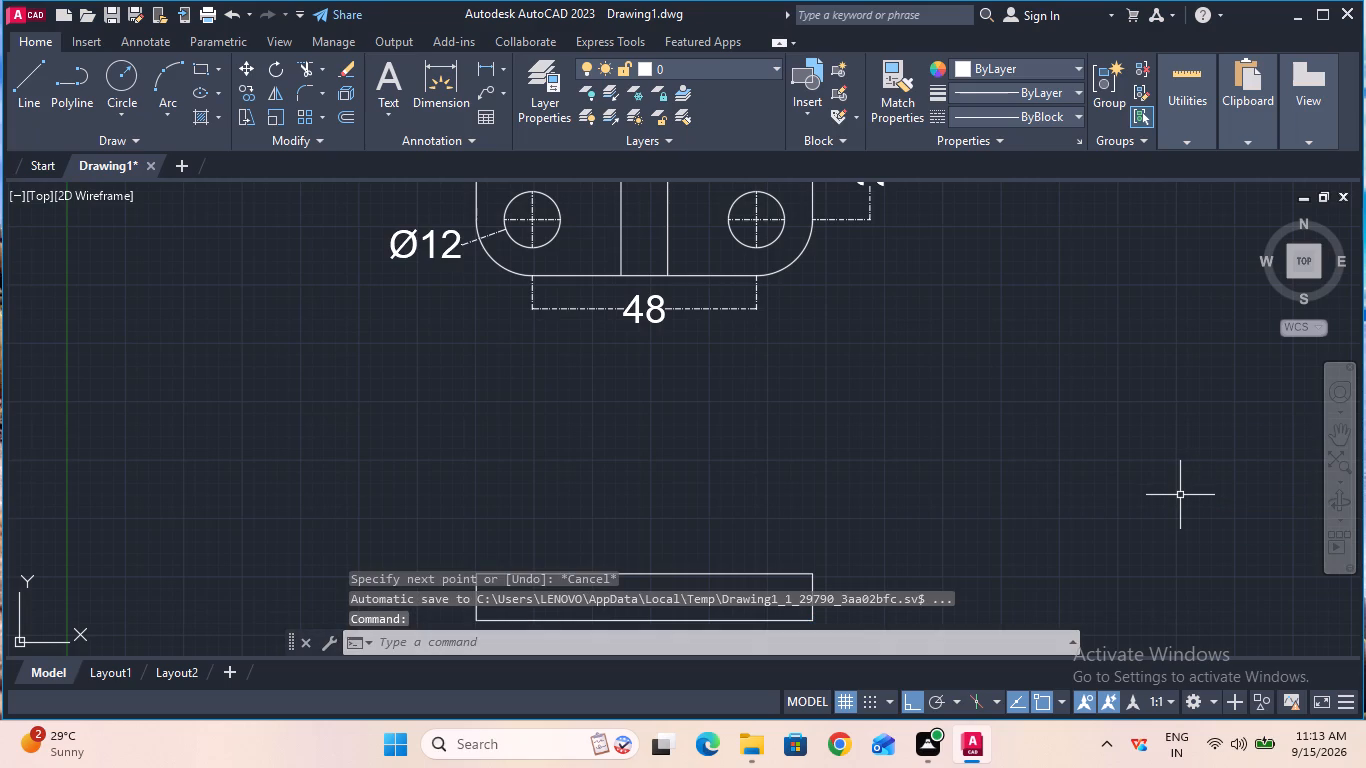
{"action": "left_click", "coordinate": [1348, 439]}
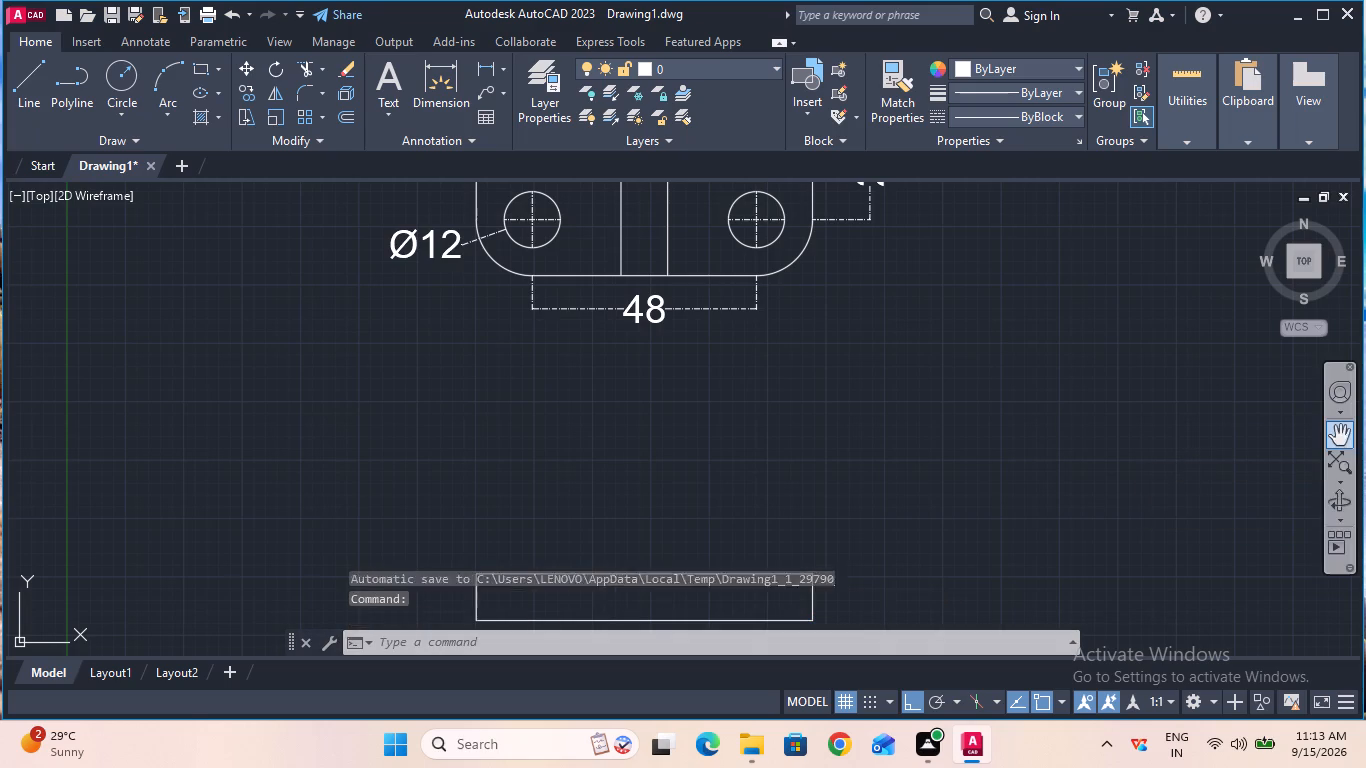
{"action": "left_click_drag", "start_coordinate": [966, 539], "coordinate": [989, 398]}
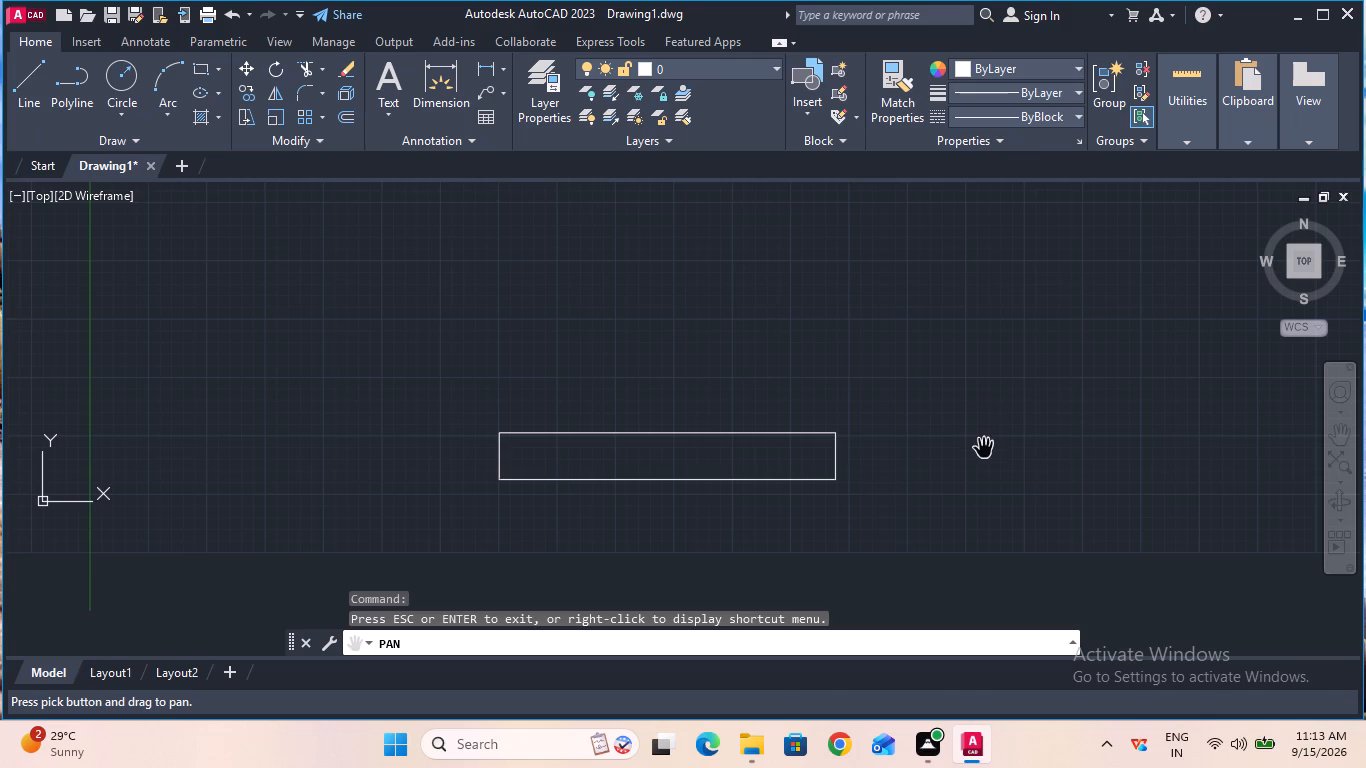
{"action": "key", "text": "Escape"}
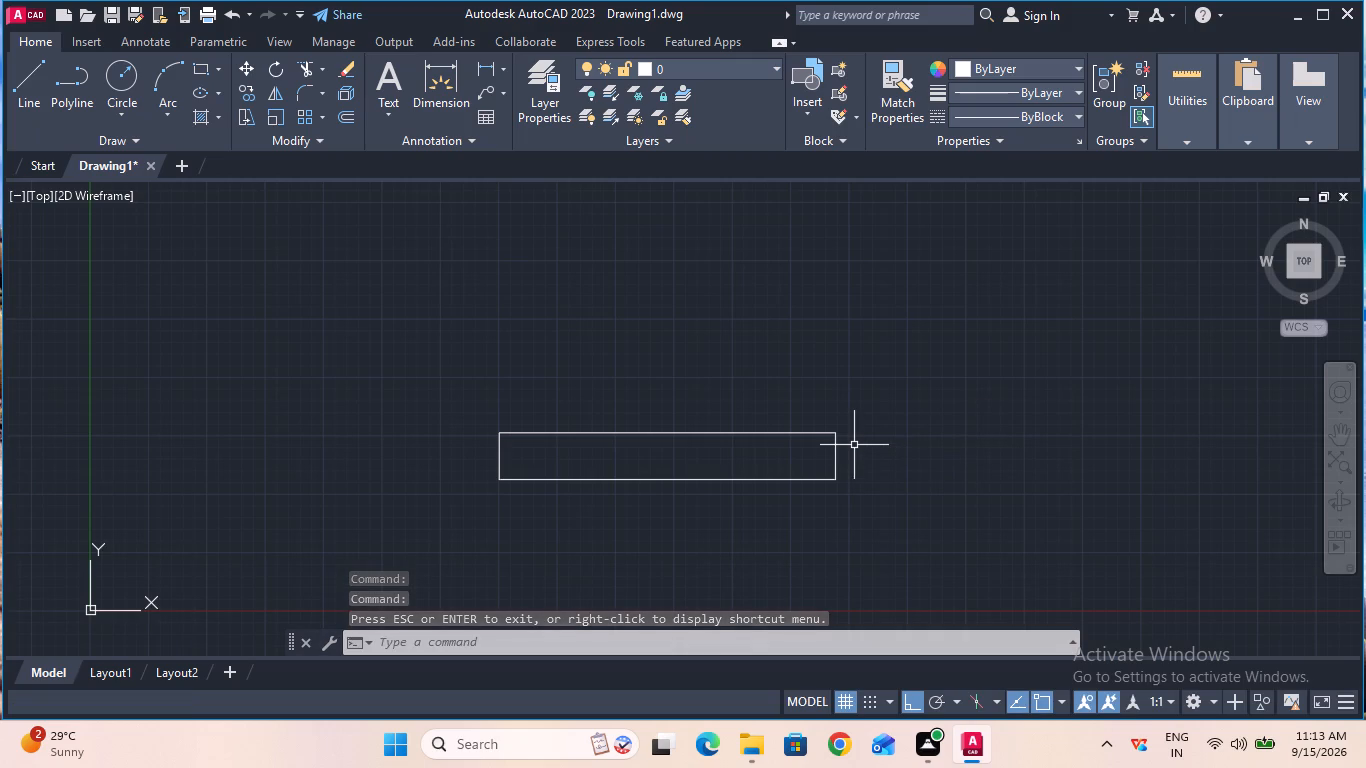
{"action": "type", "text": "cl"}
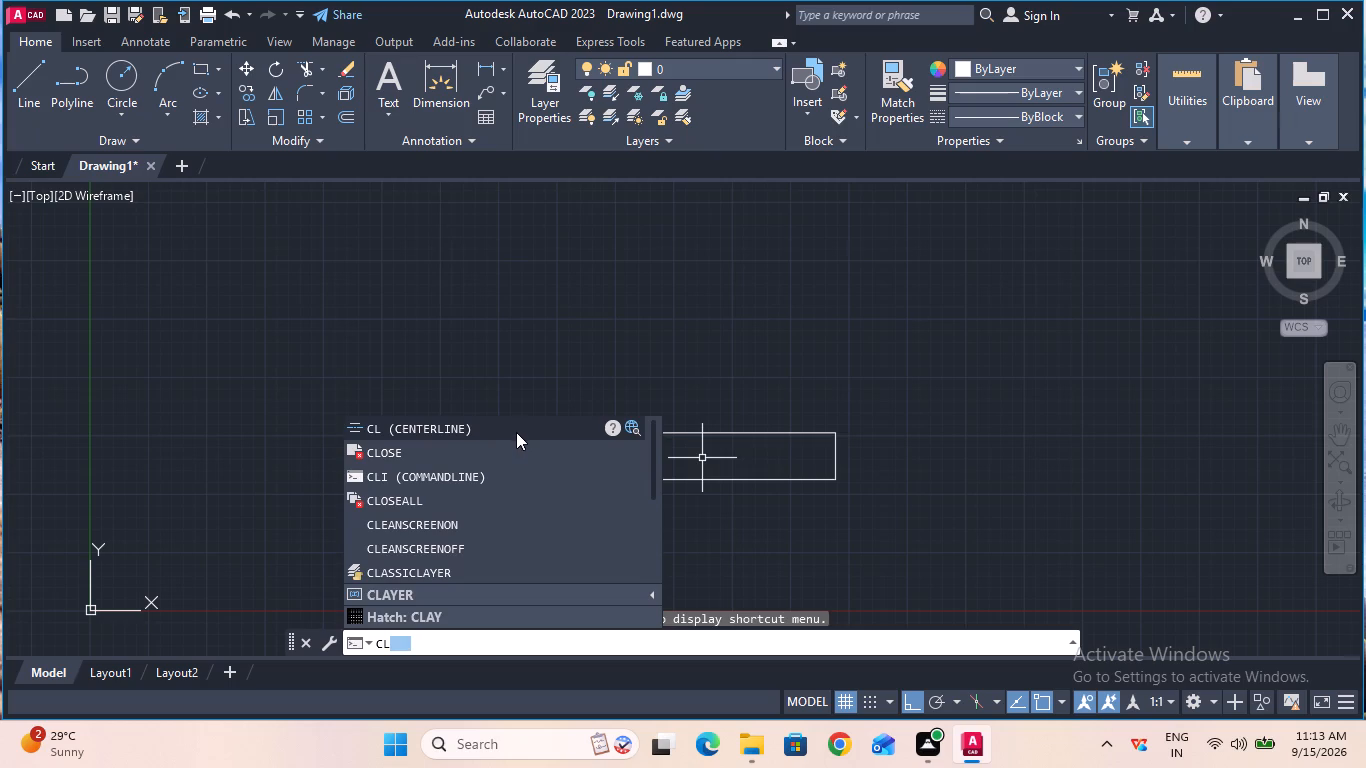
{"action": "left_click", "coordinate": [516, 430]}
{"action": "left_click", "coordinate": [501, 457]}
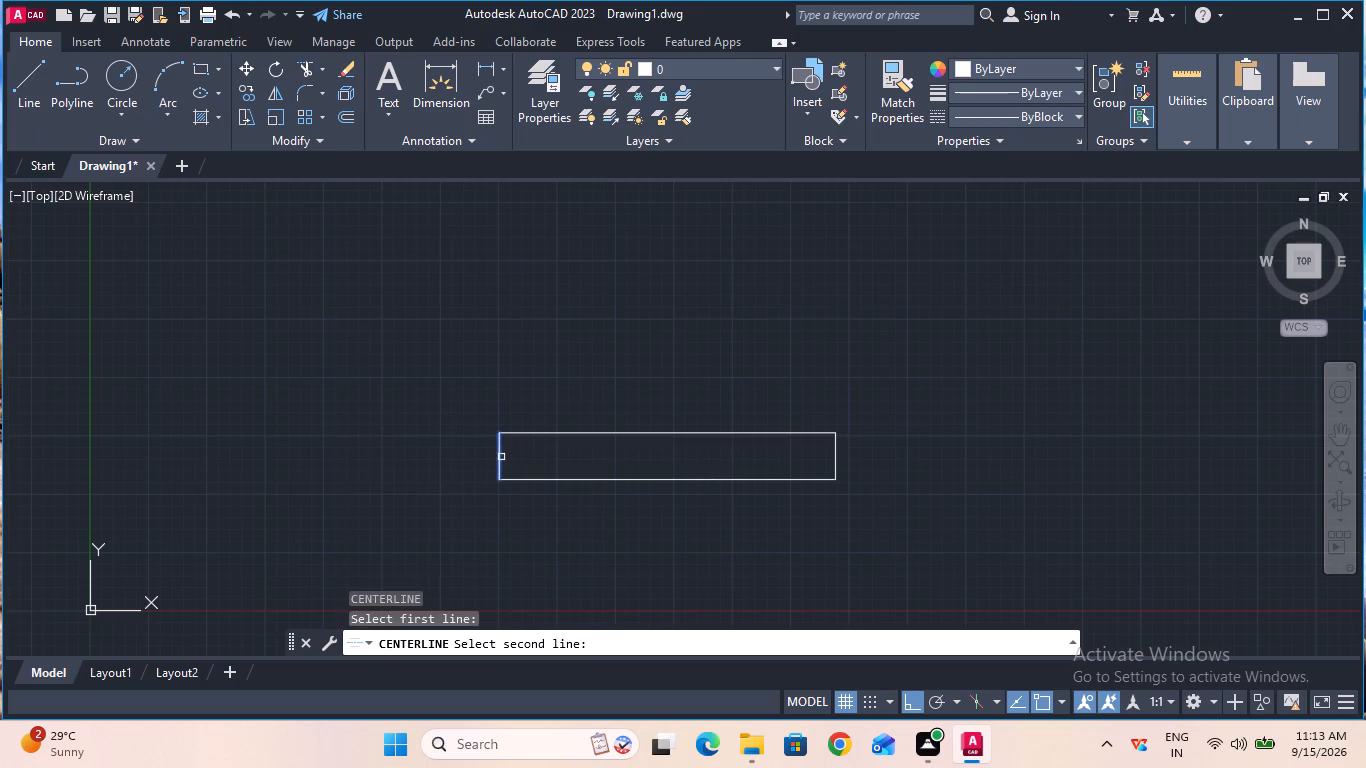
{"action": "left_click", "coordinate": [836, 459]}
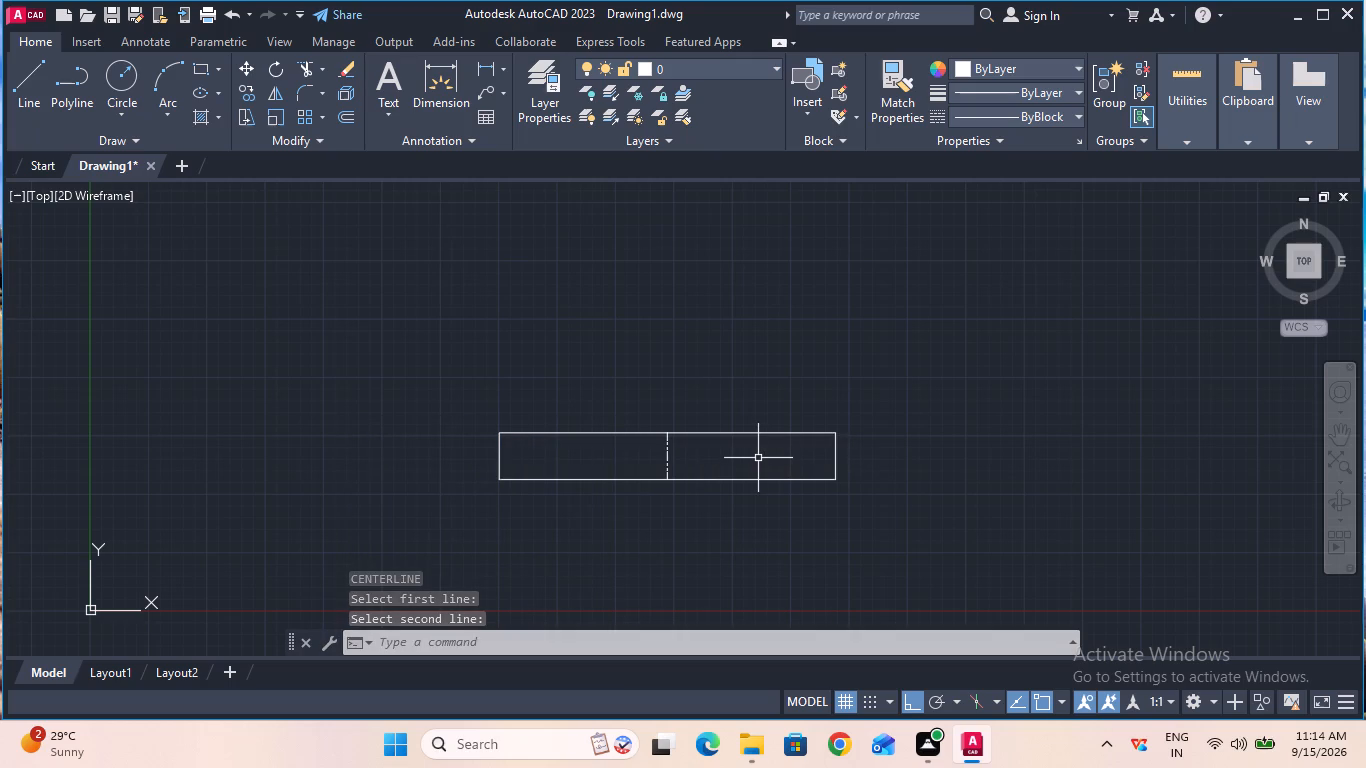
Explode the rectangle's new centerline into a plain line.
{"action": "left_click", "coordinate": [669, 460]}
{"action": "key", "text": "e"}
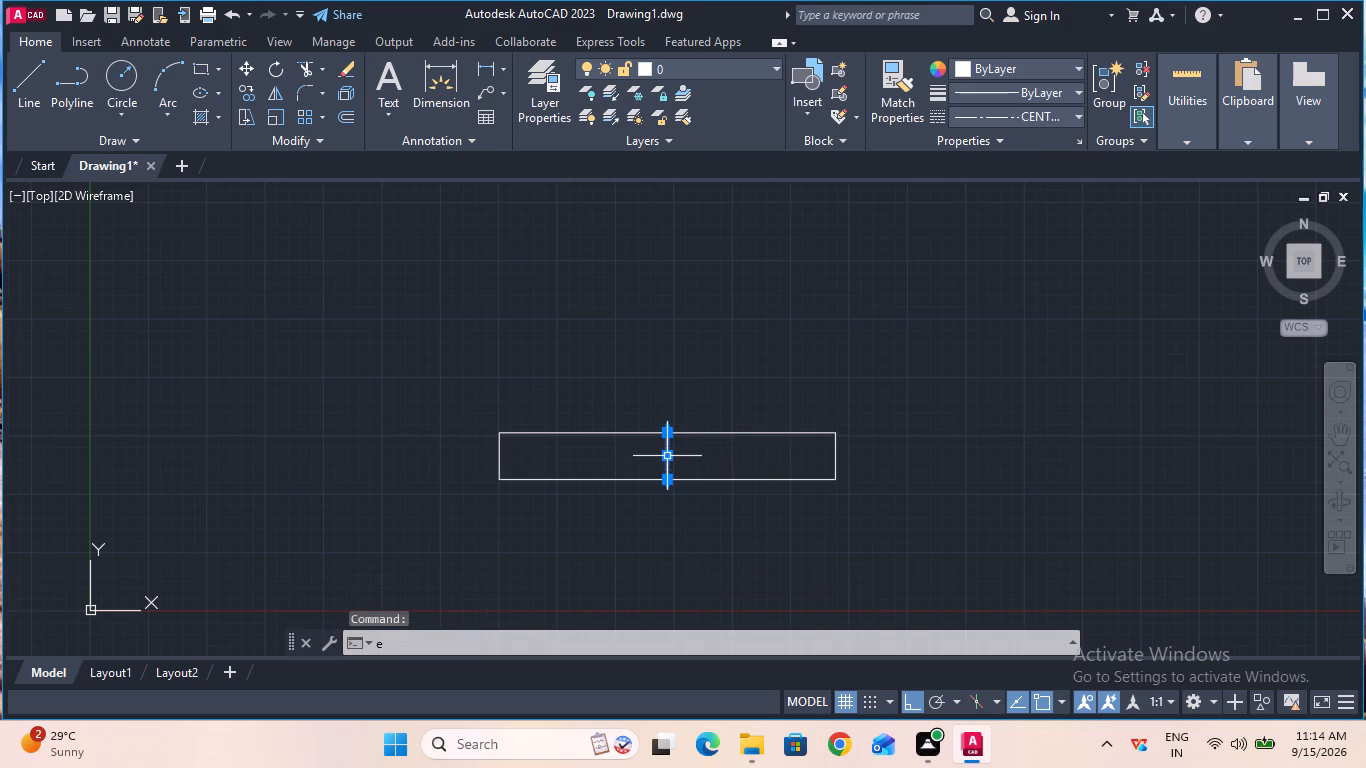
{"action": "key", "text": "x"}
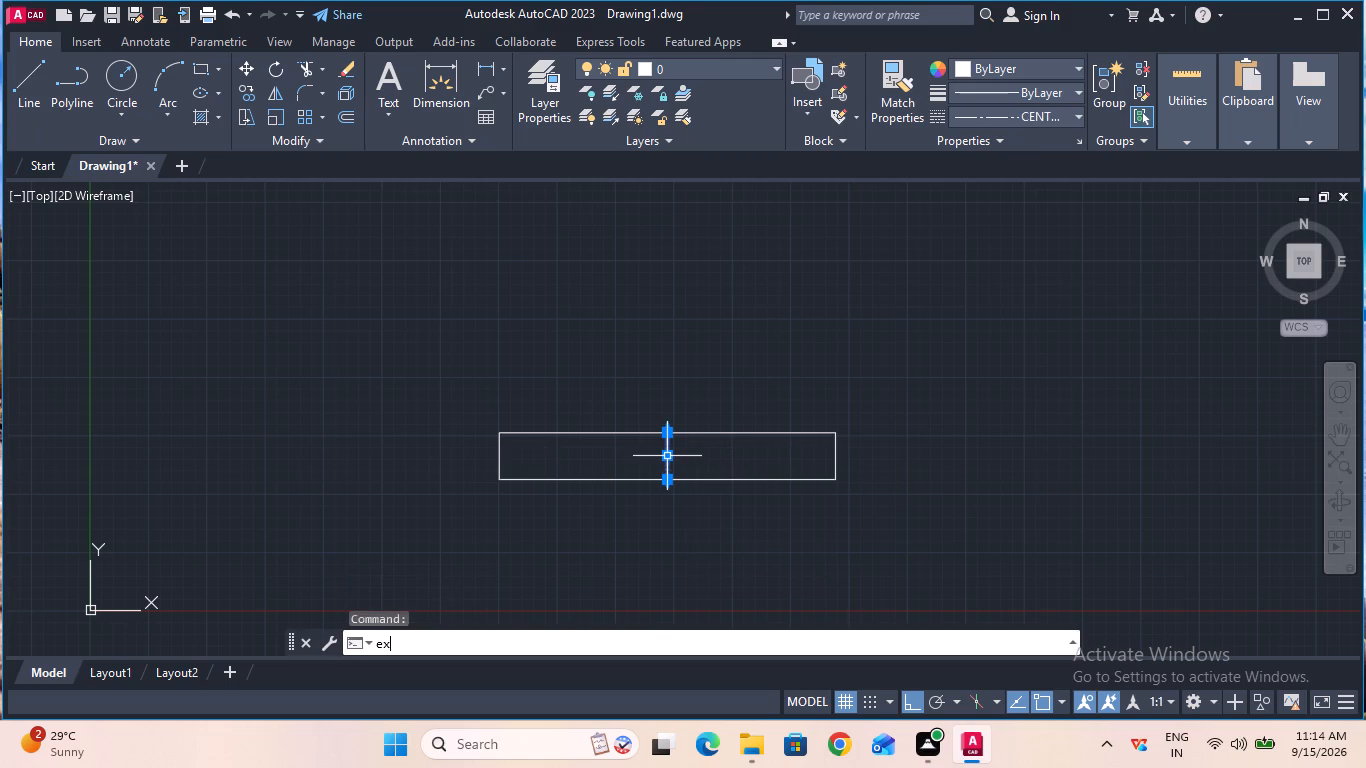
{"action": "left_click", "coordinate": [538, 458]}
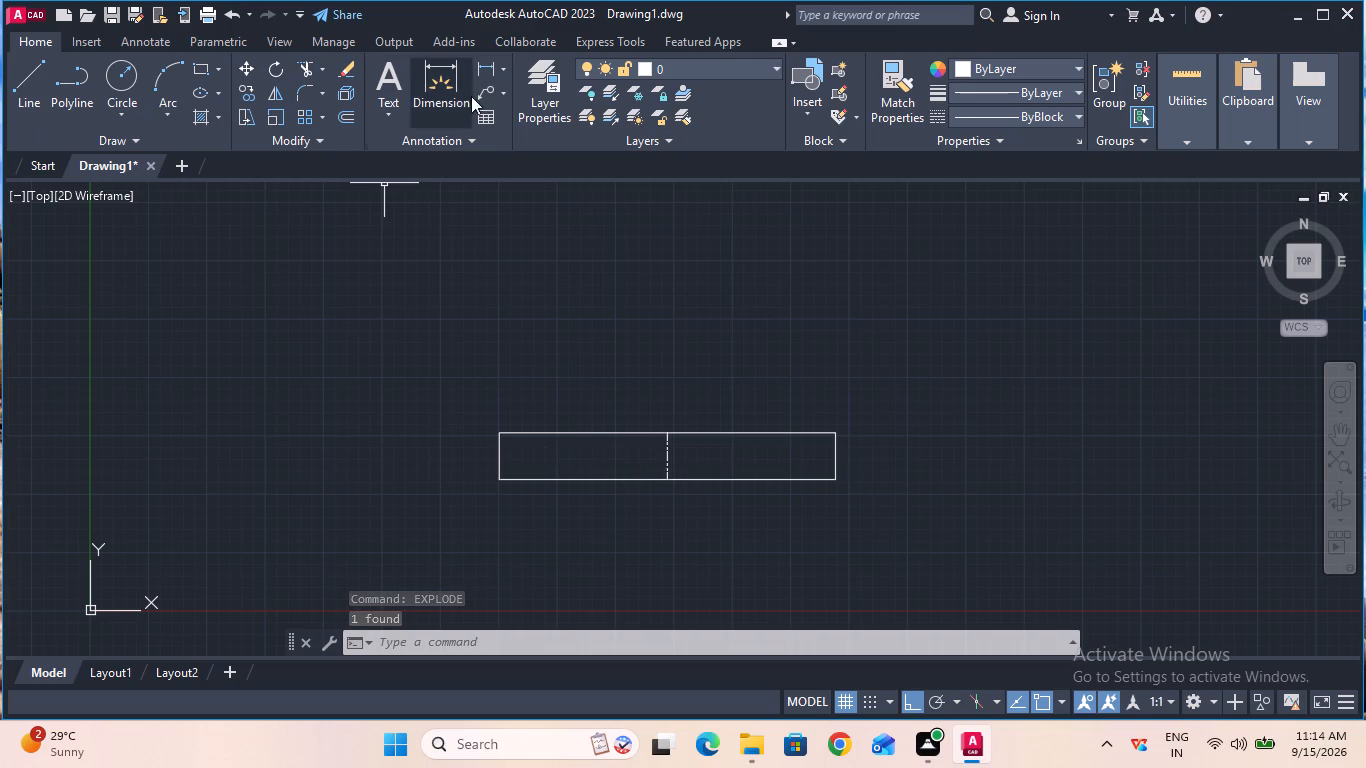
Offset the rectangle's vertical center line by 5 mm to both the left and right sides.
{"action": "double_click", "coordinate": [348, 112]}
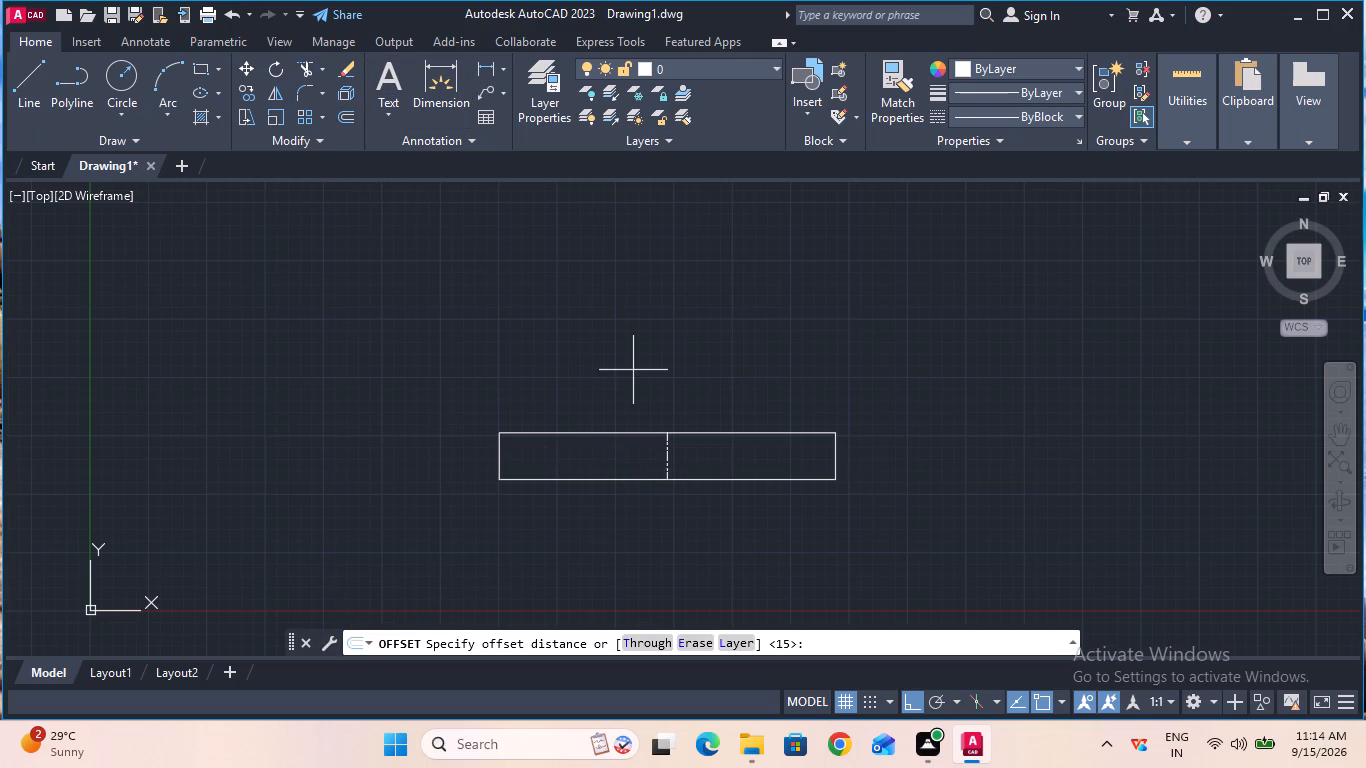
{"action": "left_click", "coordinate": [666, 455]}
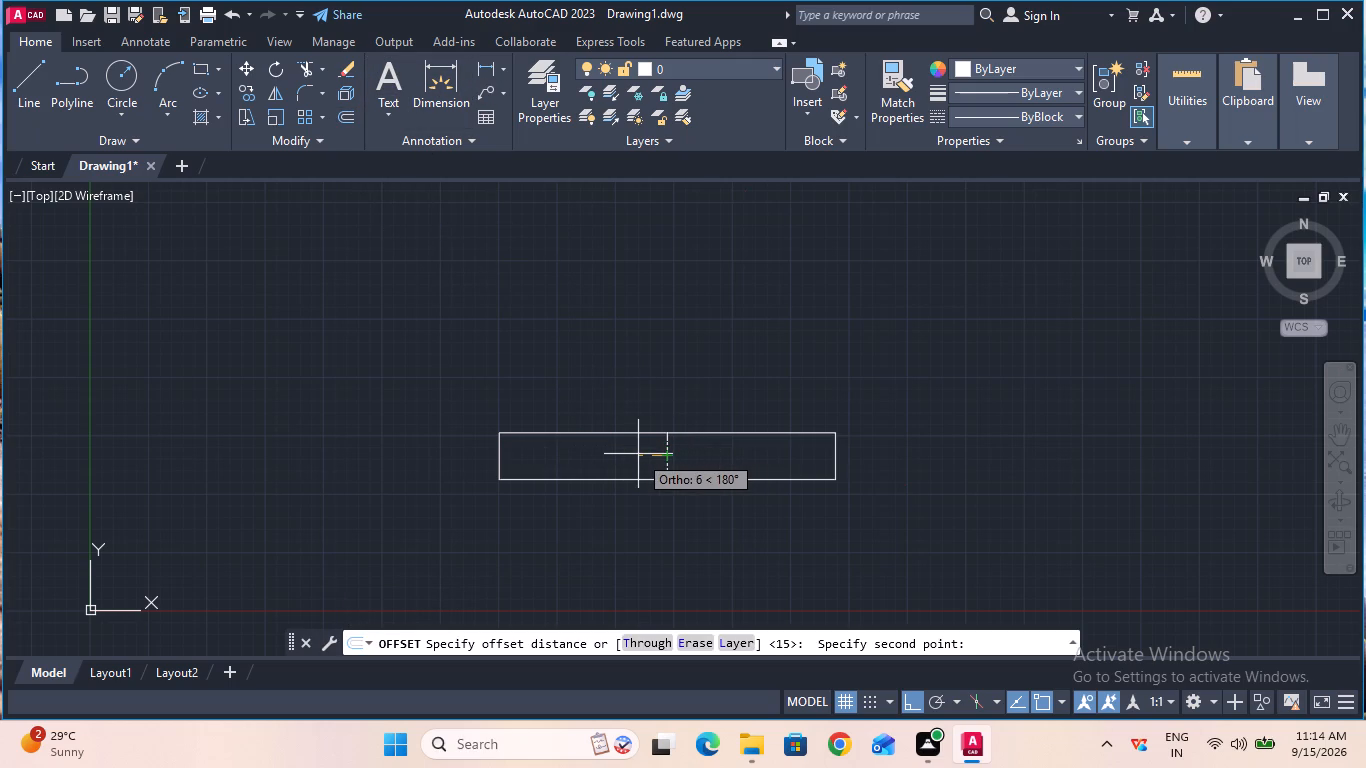
{"action": "key", "text": "5"}
{"action": "key", "text": "Return"}
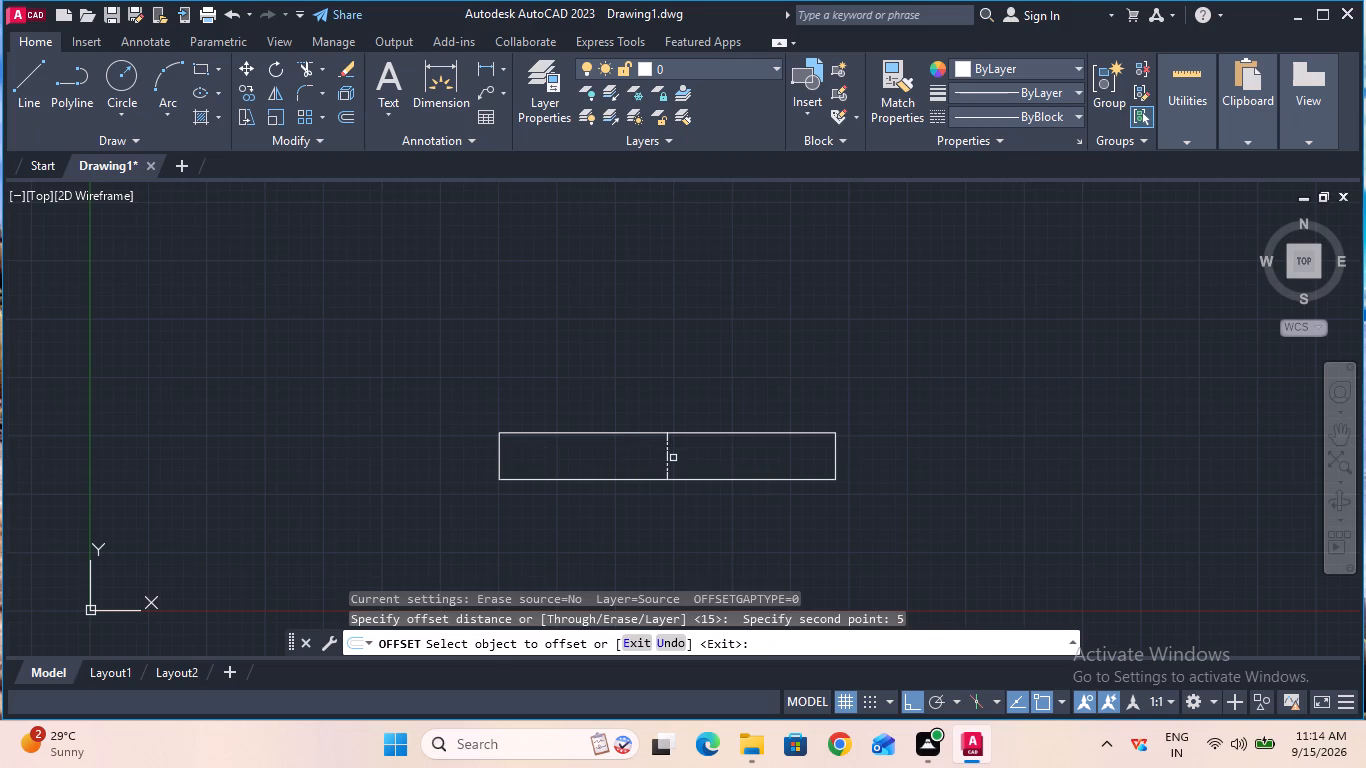
{"action": "left_click", "coordinate": [668, 457]}
{"action": "left_click", "coordinate": [651, 456]}
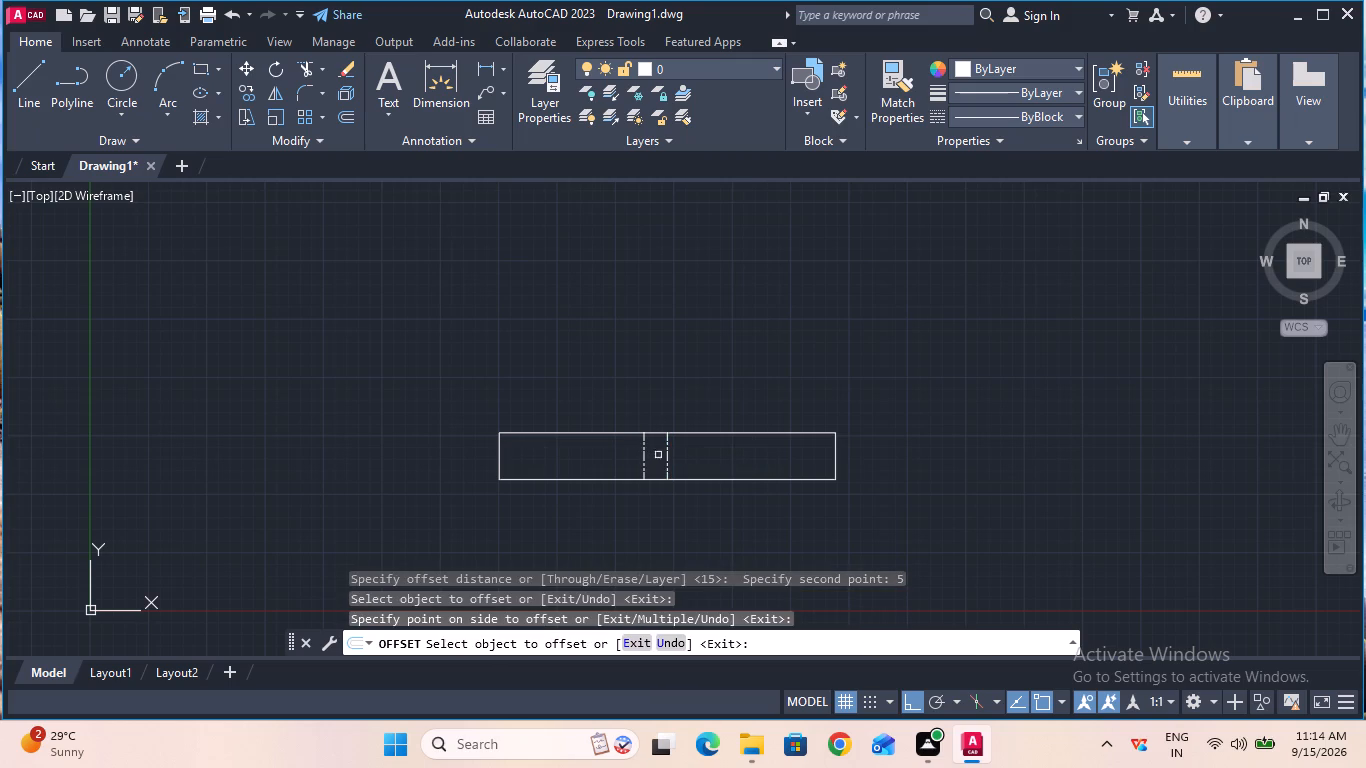
{"action": "left_click", "coordinate": [667, 456]}
{"action": "left_click", "coordinate": [685, 455]}
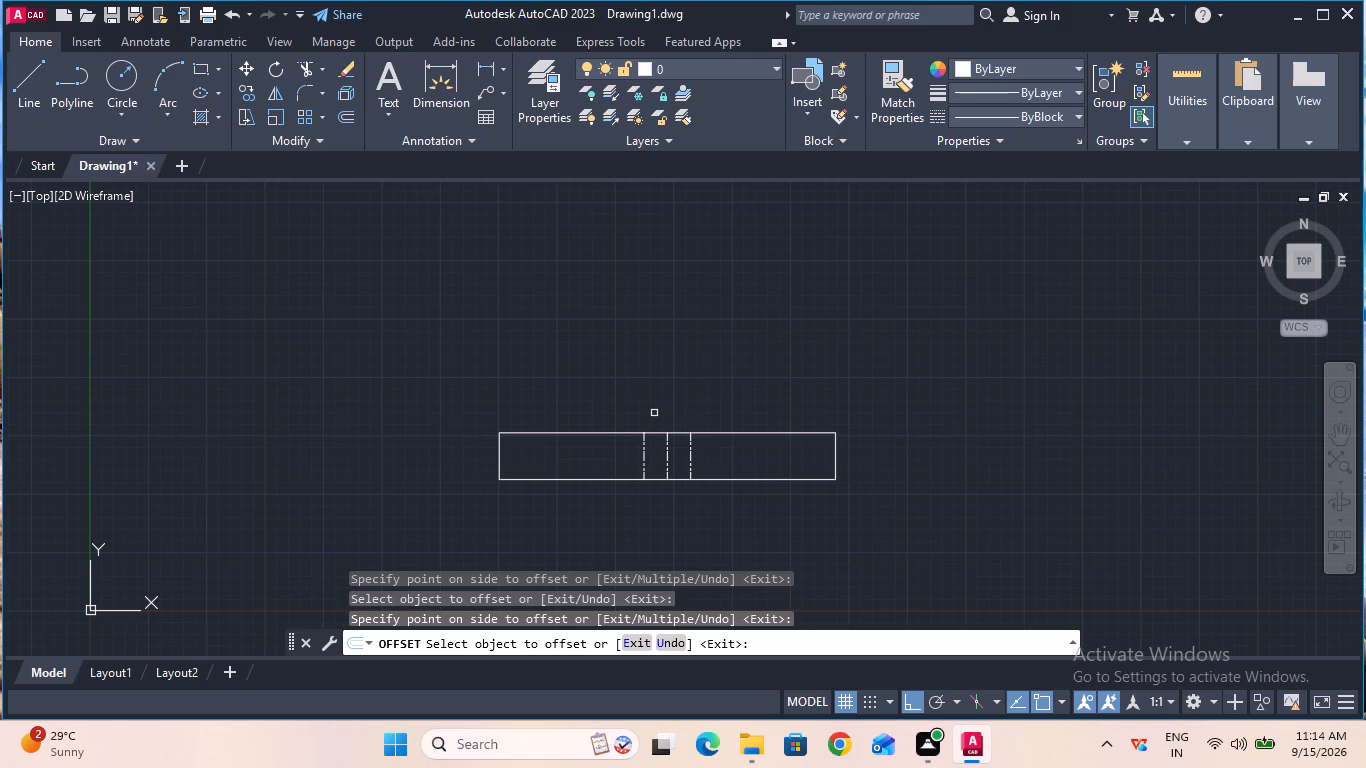
{"action": "key", "text": "Escape"}
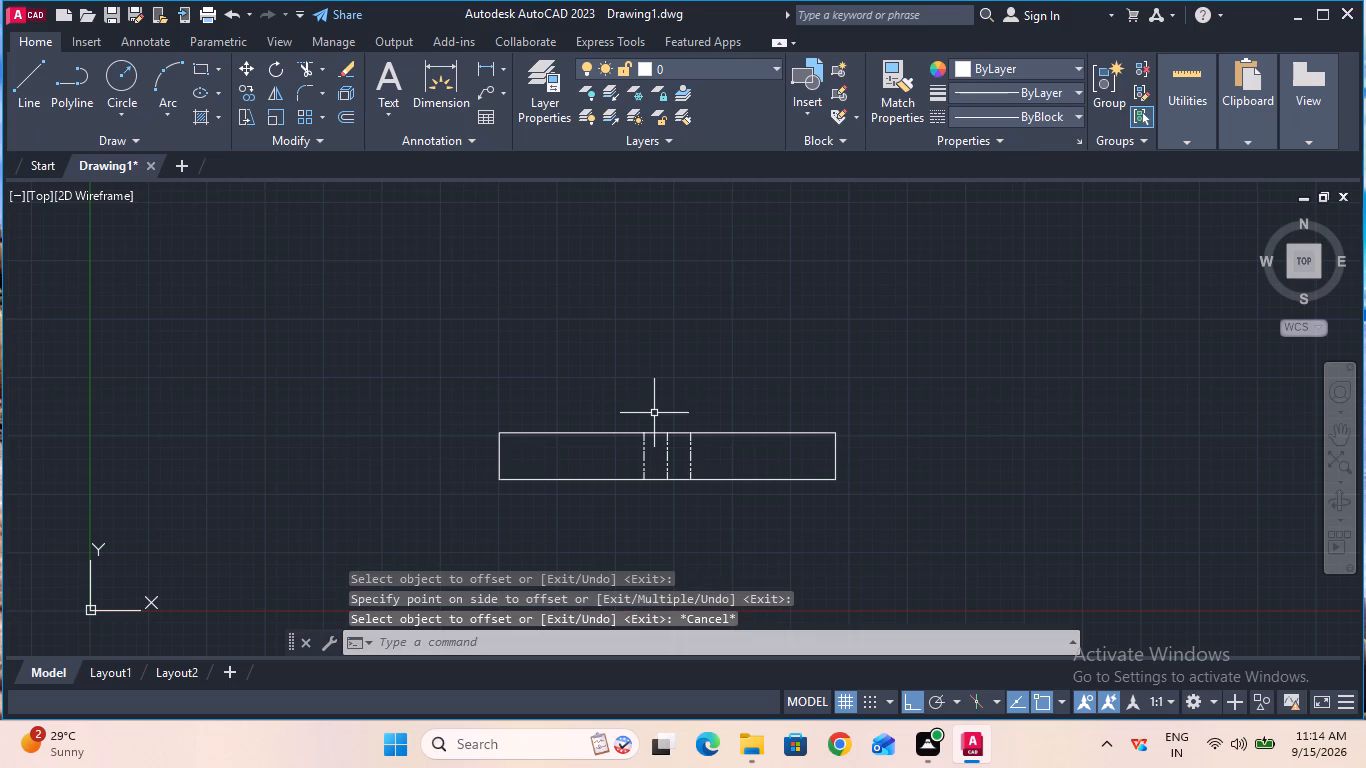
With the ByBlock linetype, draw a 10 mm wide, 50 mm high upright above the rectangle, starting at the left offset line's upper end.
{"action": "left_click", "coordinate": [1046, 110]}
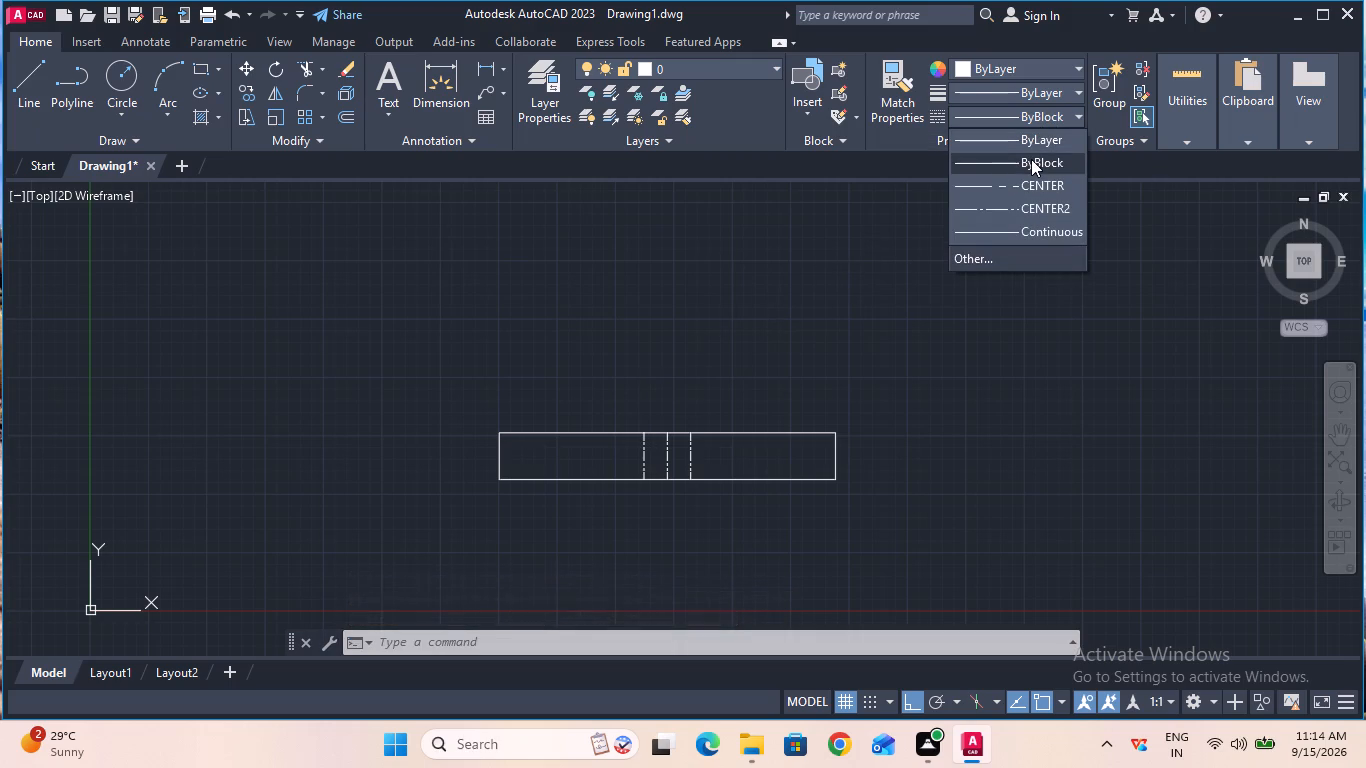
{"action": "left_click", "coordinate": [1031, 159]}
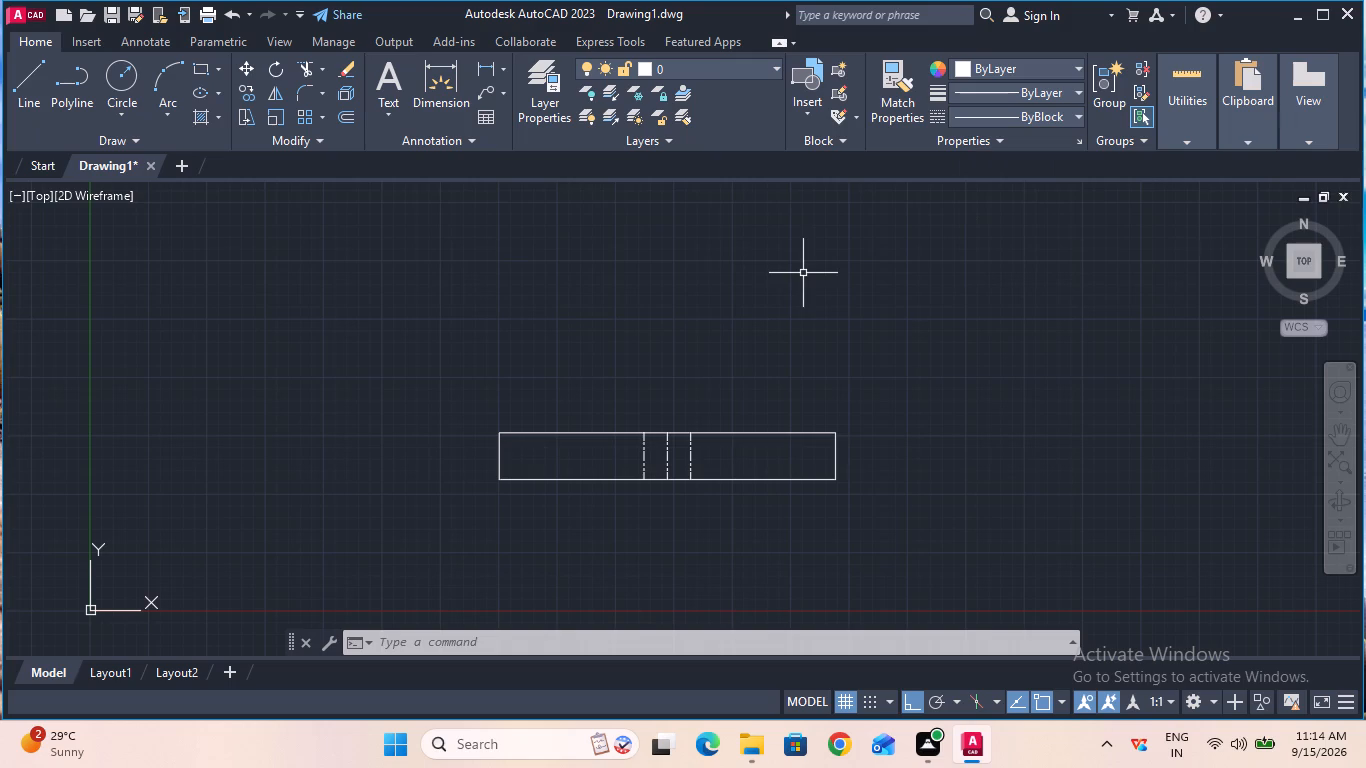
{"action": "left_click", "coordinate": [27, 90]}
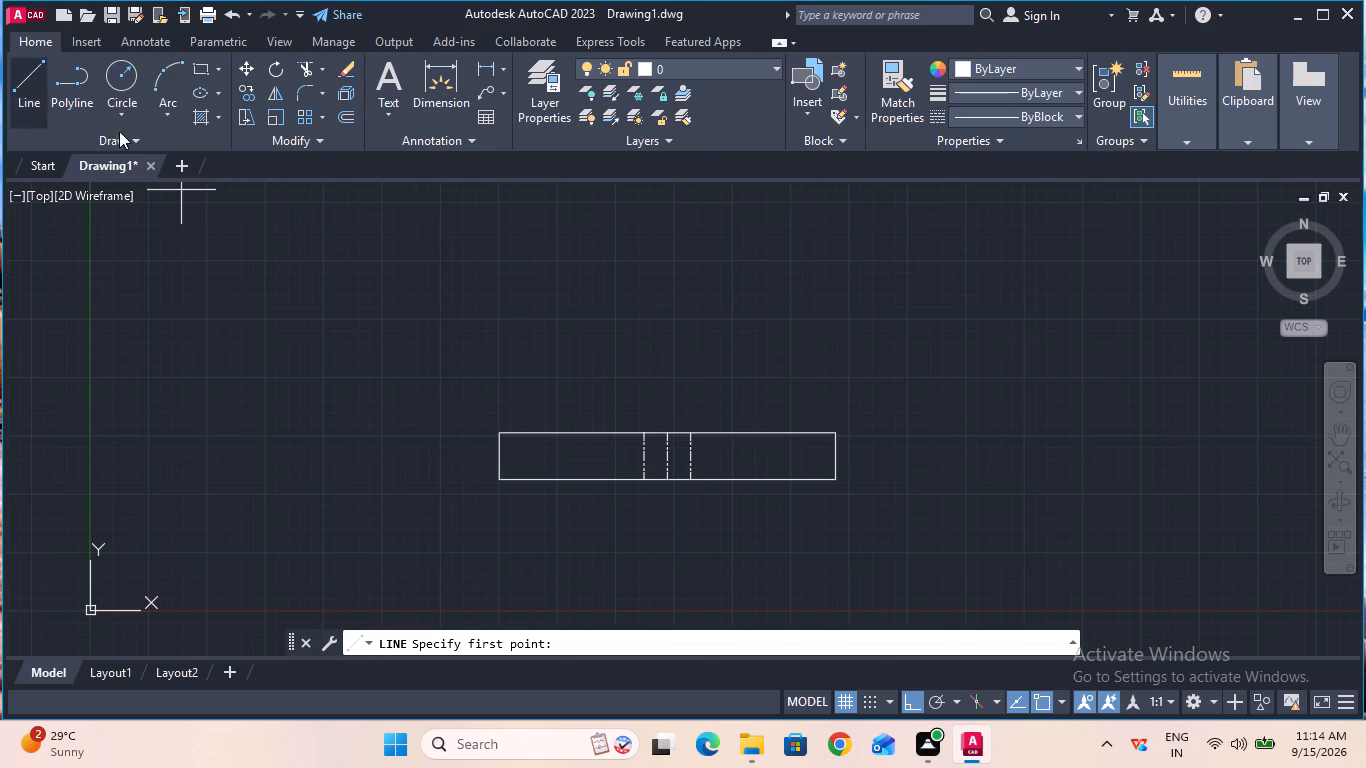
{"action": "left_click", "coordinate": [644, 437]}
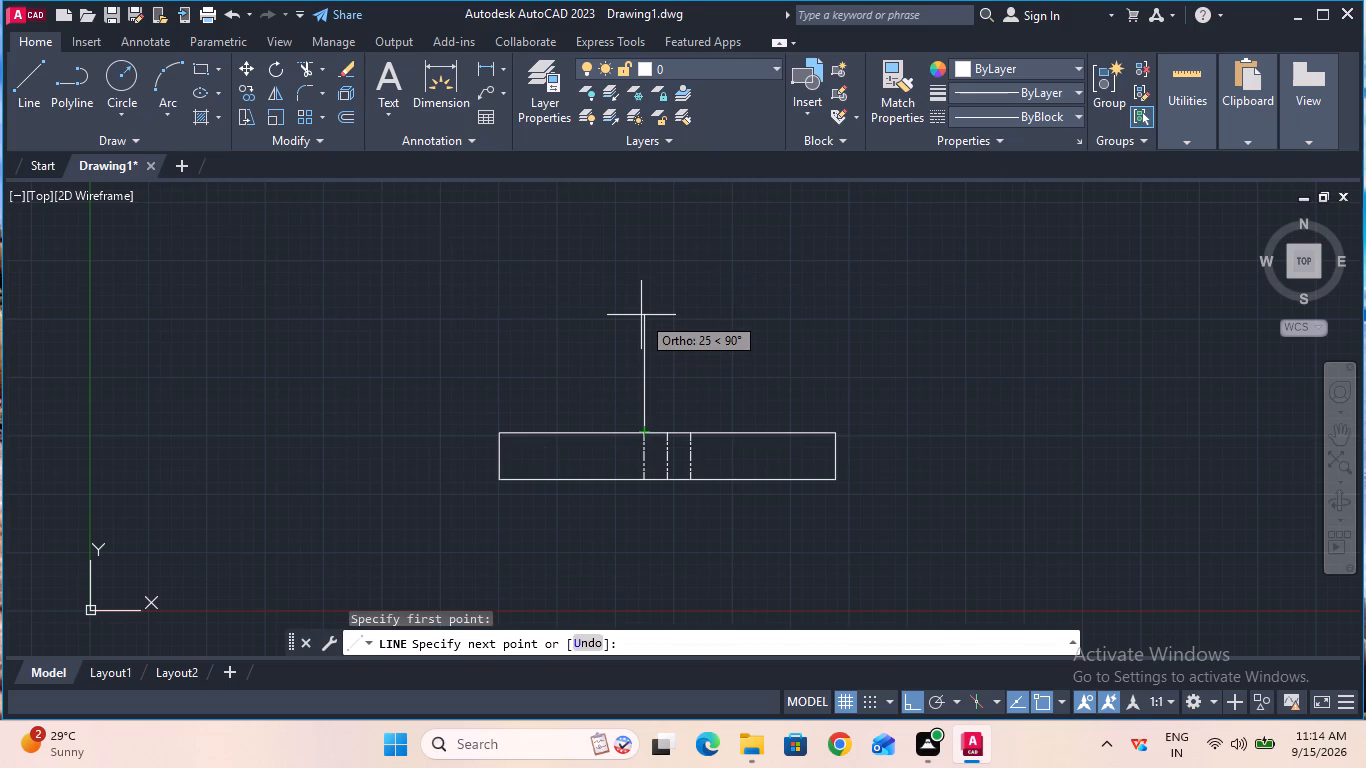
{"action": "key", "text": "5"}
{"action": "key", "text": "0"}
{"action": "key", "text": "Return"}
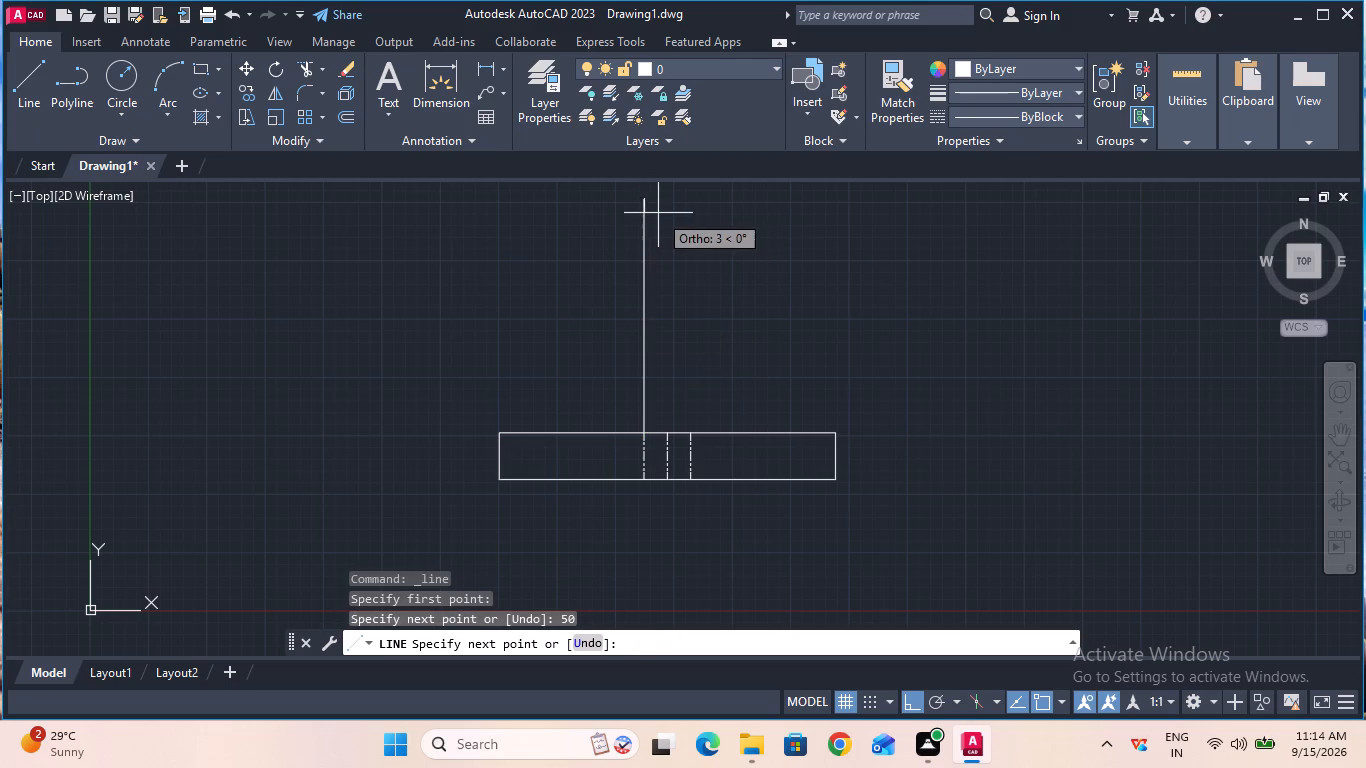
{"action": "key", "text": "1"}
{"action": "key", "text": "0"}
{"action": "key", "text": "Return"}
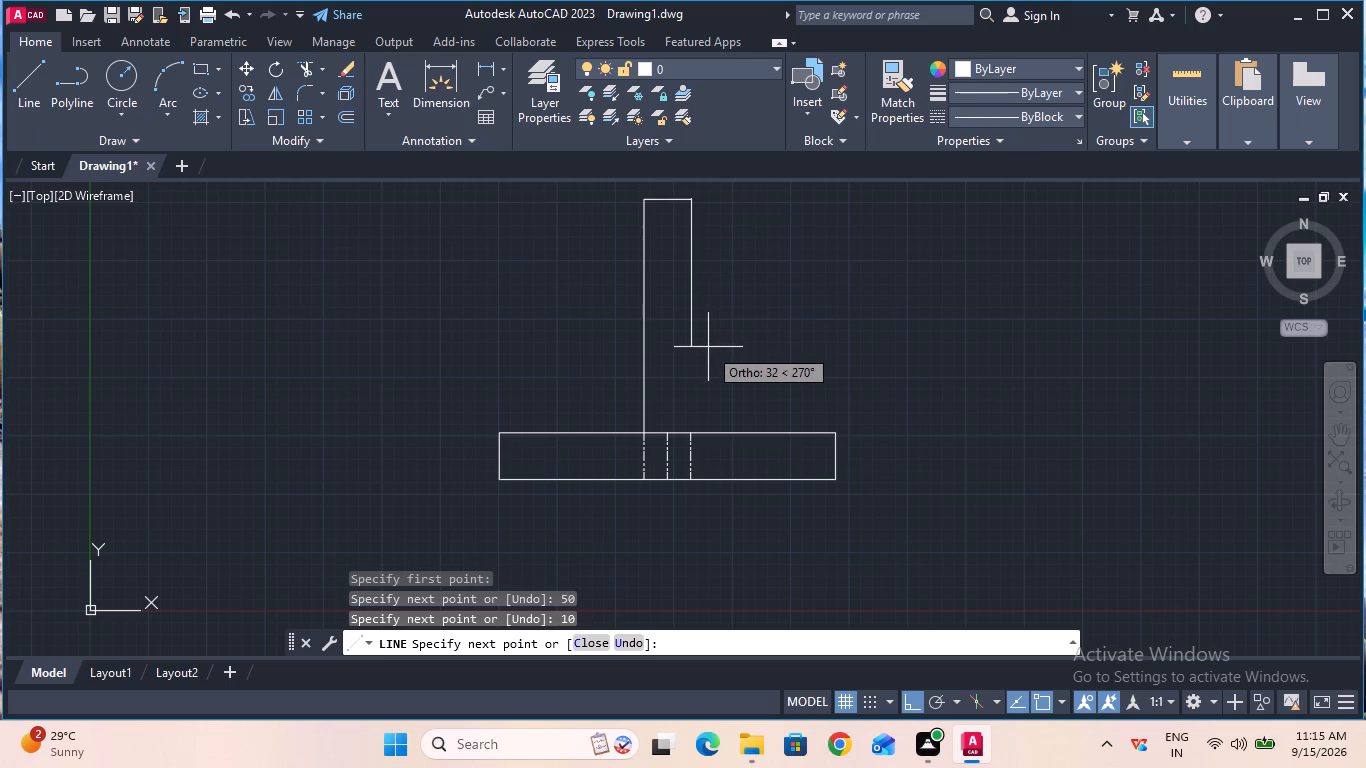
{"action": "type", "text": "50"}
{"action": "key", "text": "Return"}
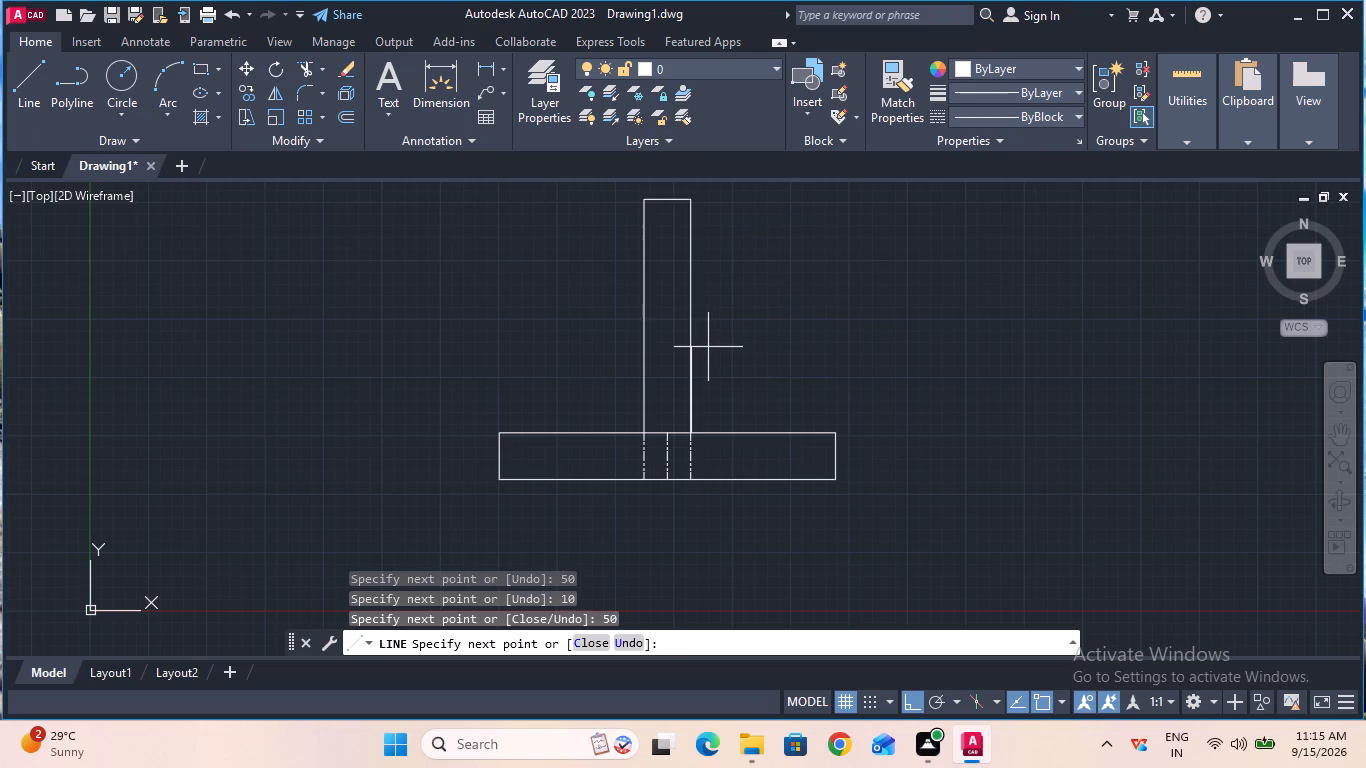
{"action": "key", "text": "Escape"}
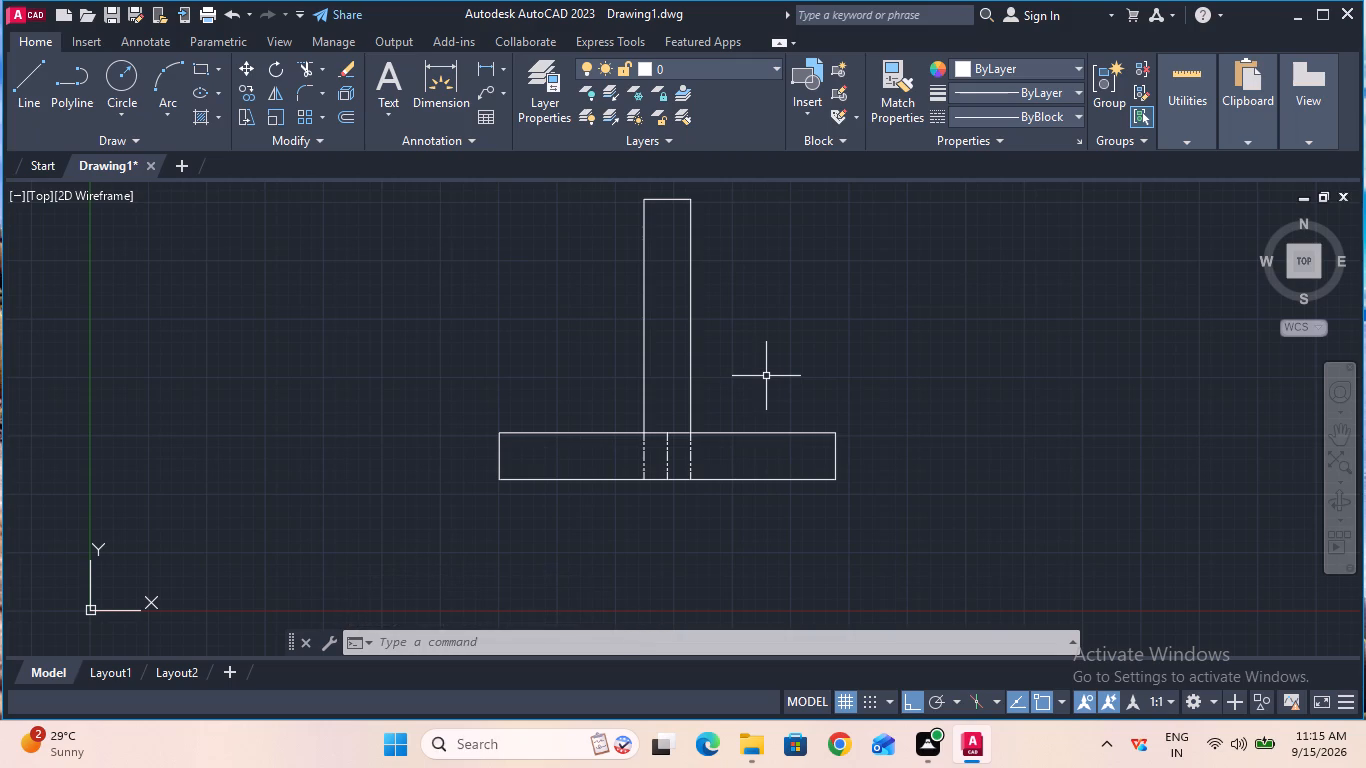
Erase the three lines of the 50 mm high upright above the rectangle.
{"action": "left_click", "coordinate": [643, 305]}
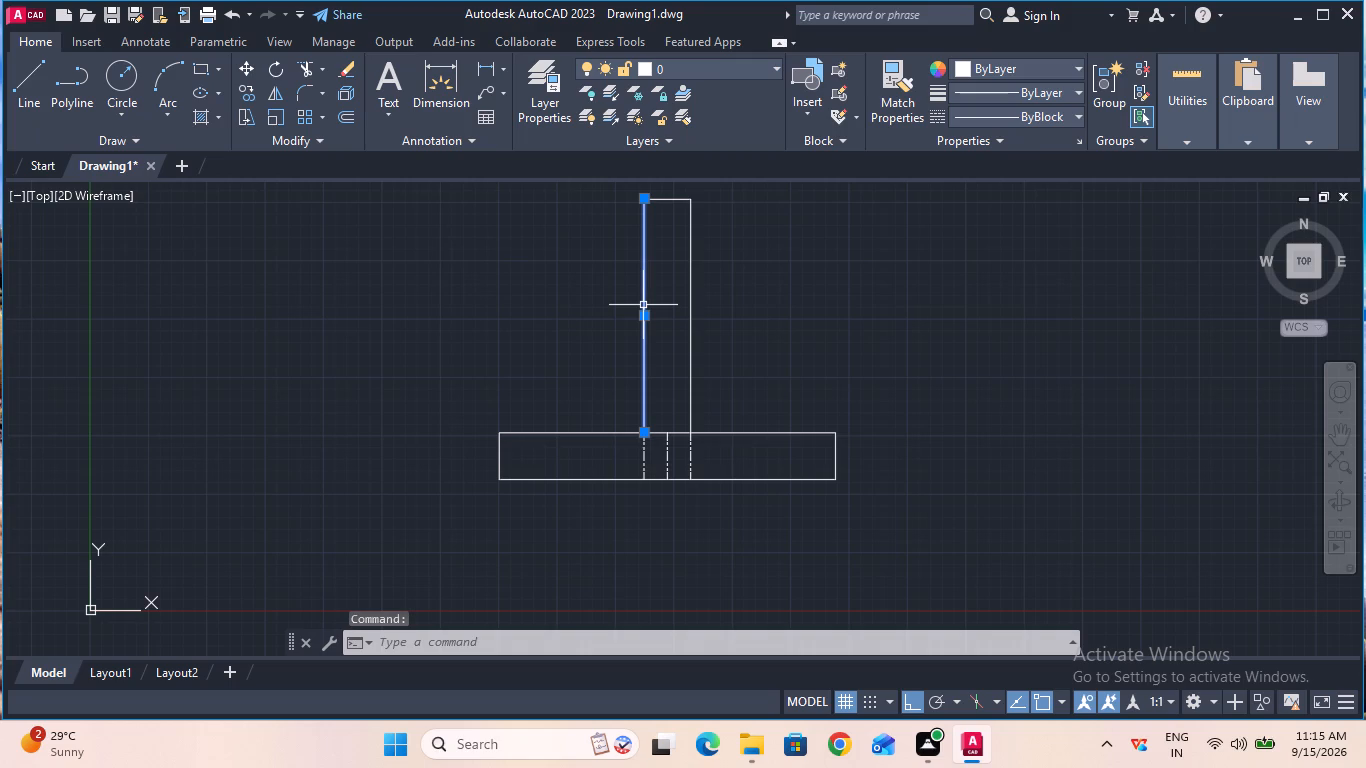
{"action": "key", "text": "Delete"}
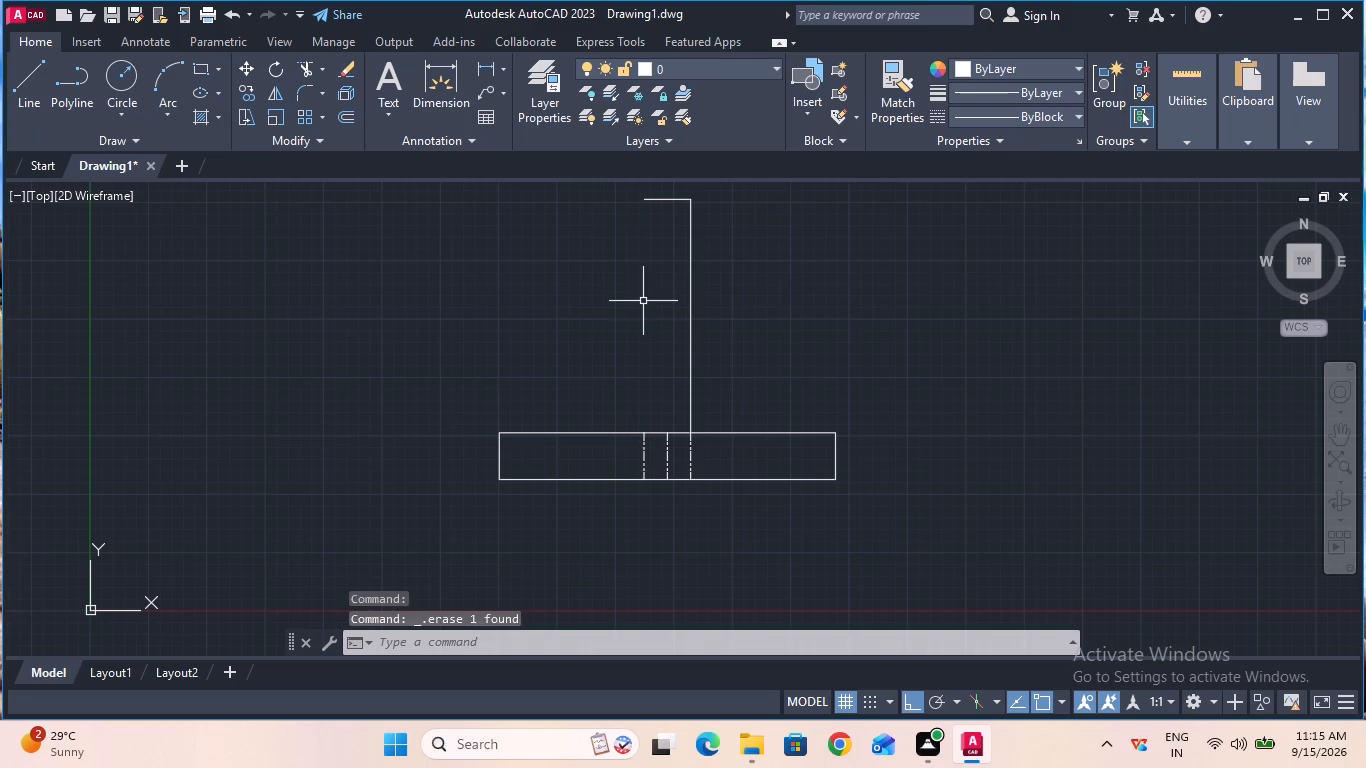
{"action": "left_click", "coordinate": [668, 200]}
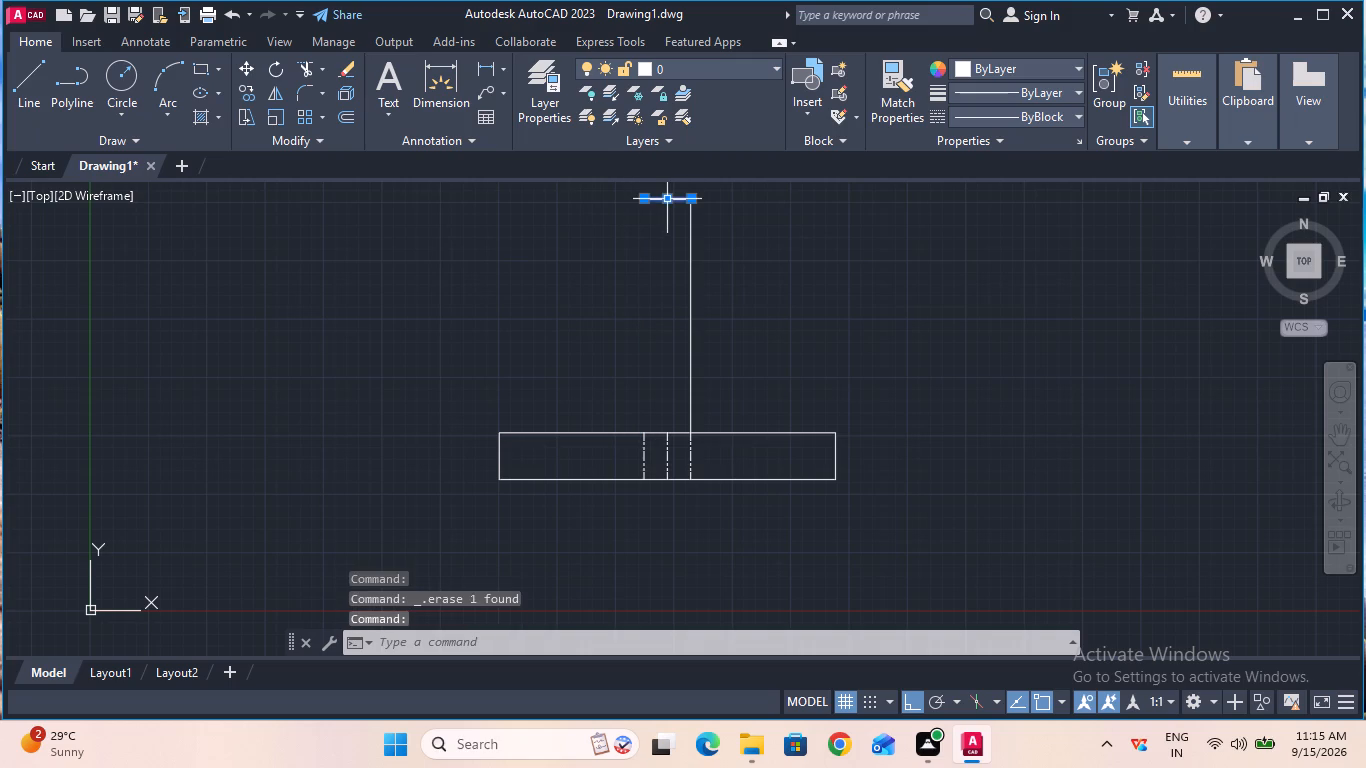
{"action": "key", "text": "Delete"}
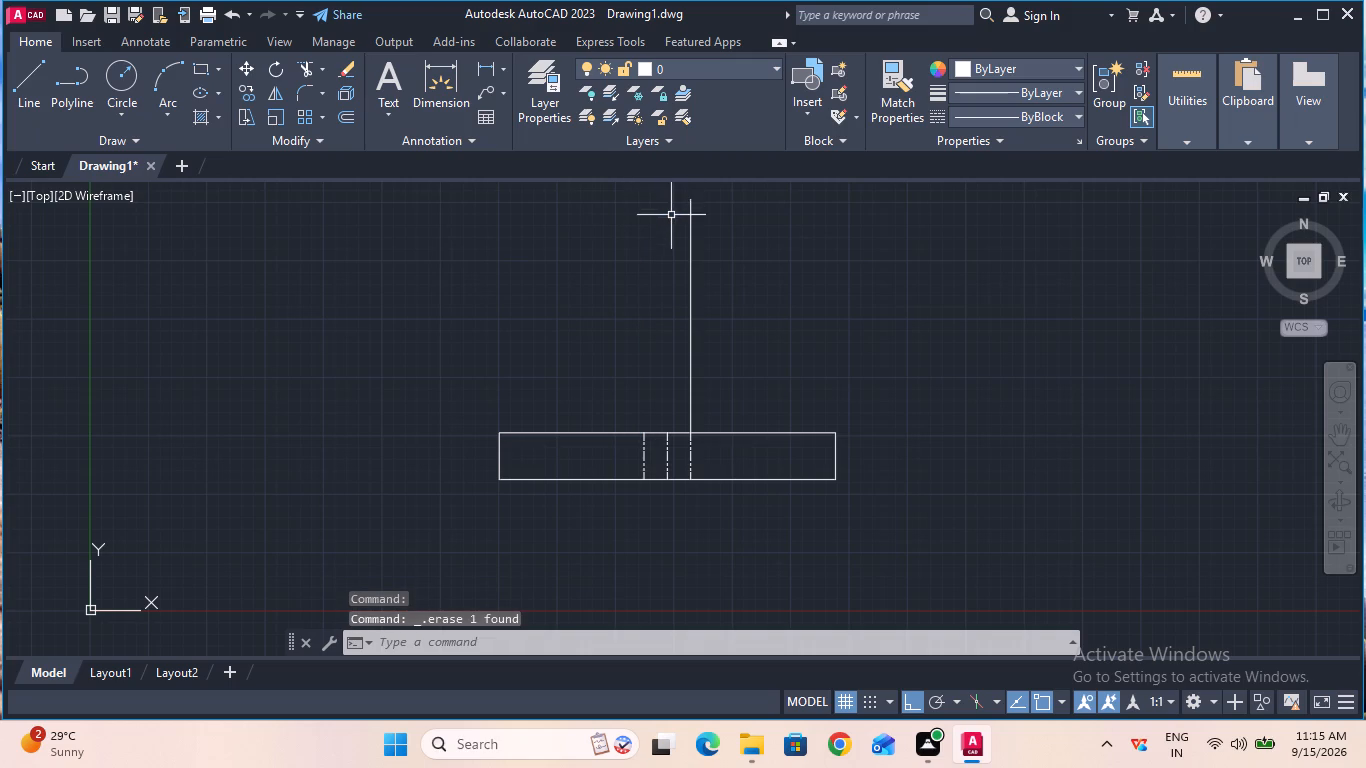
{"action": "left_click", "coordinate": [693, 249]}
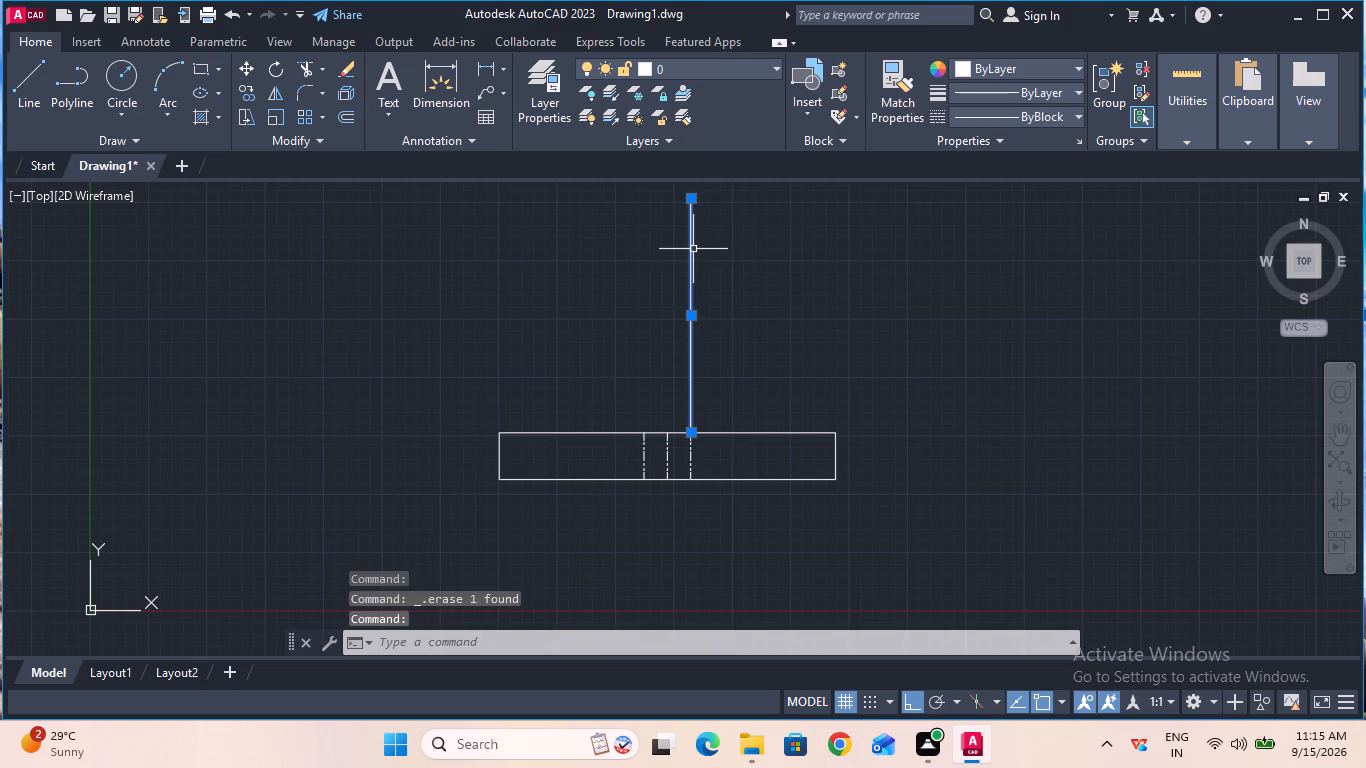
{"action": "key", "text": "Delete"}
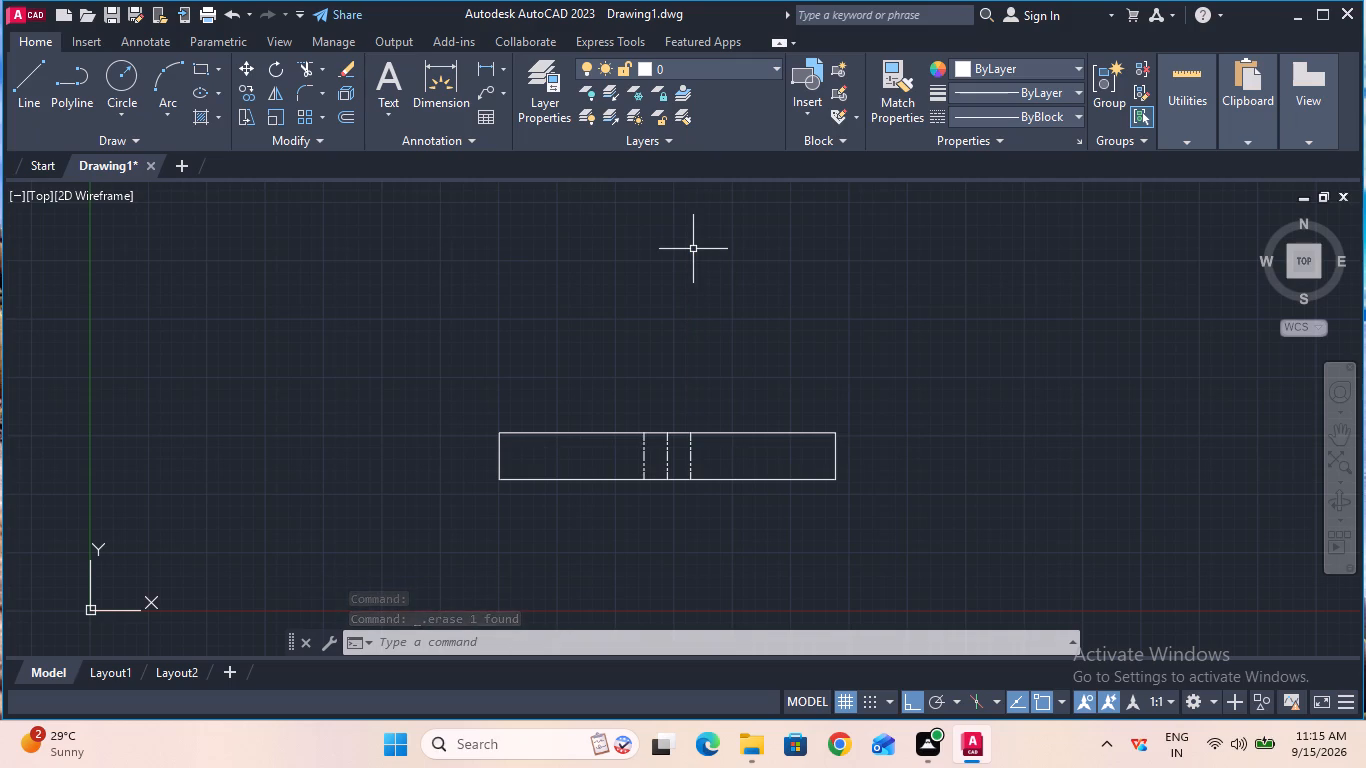
With the CENTER linetype, draw a 50 mm vertical centerline upward from the midpoint of the base rectangle's top edge.
{"action": "double_click", "coordinate": [1027, 119]}
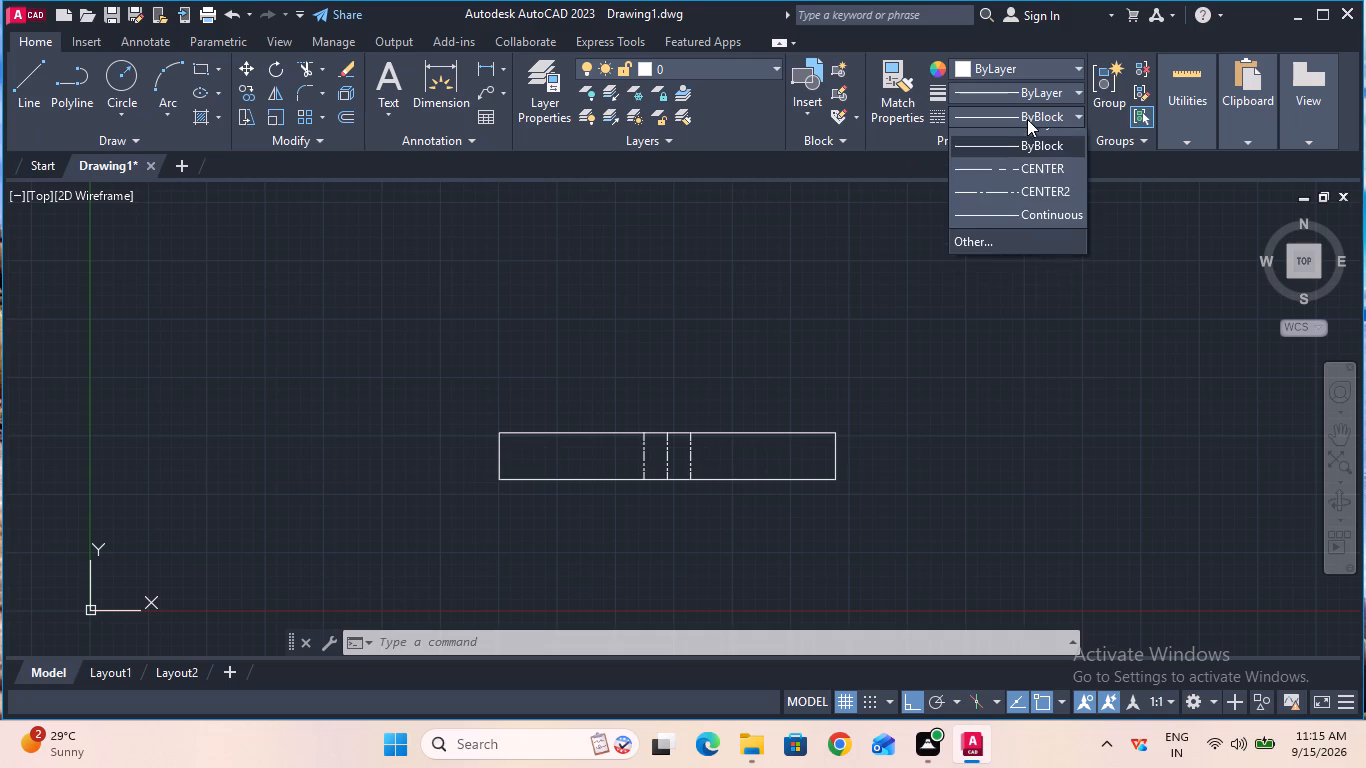
{"action": "left_click", "coordinate": [1028, 183]}
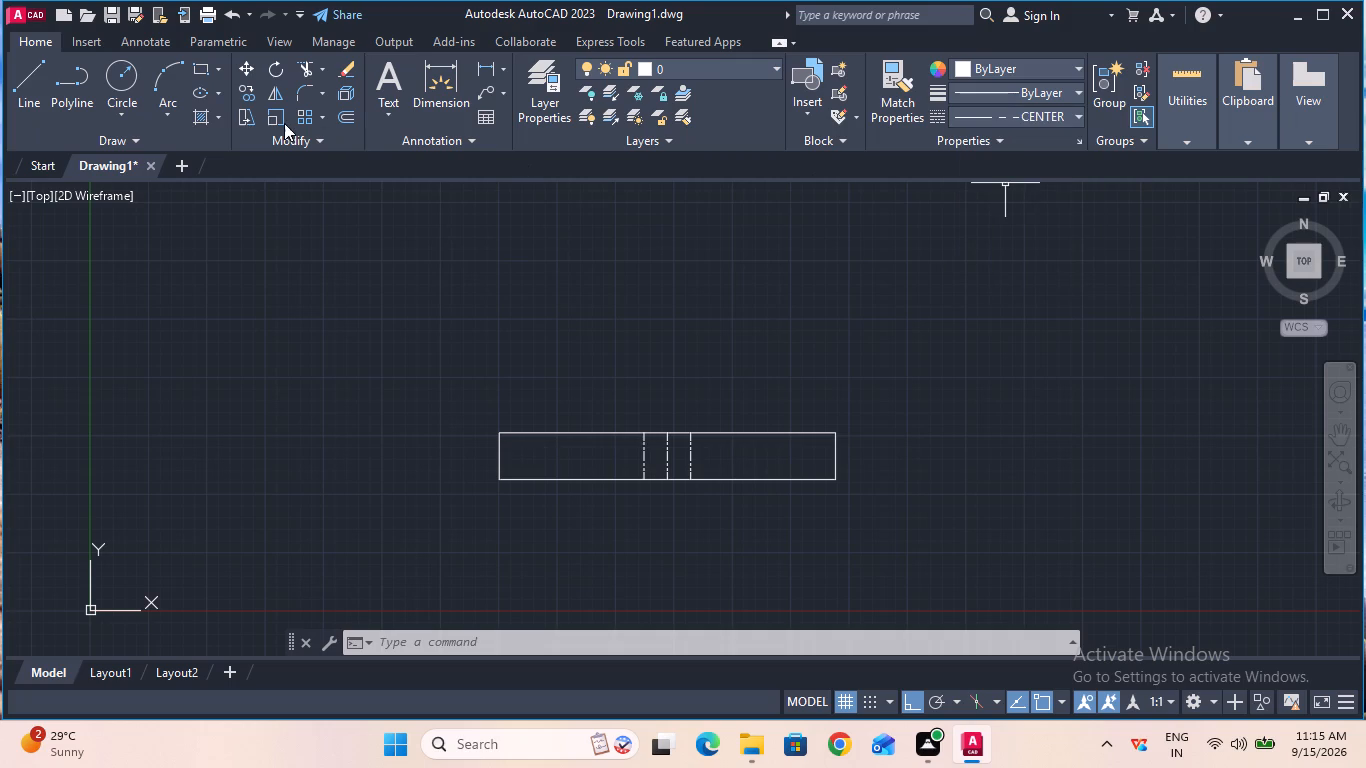
{"action": "left_click", "coordinate": [35, 105]}
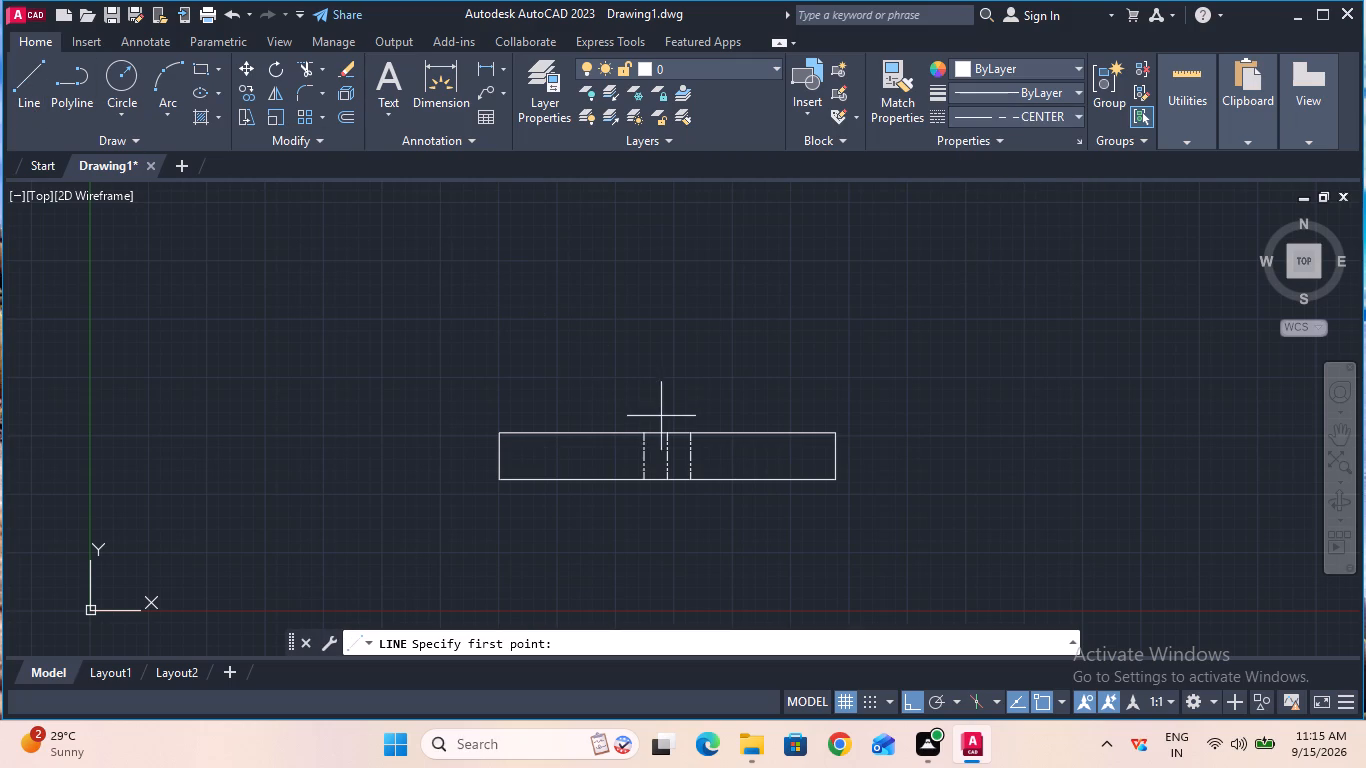
{"action": "left_click", "coordinate": [665, 430]}
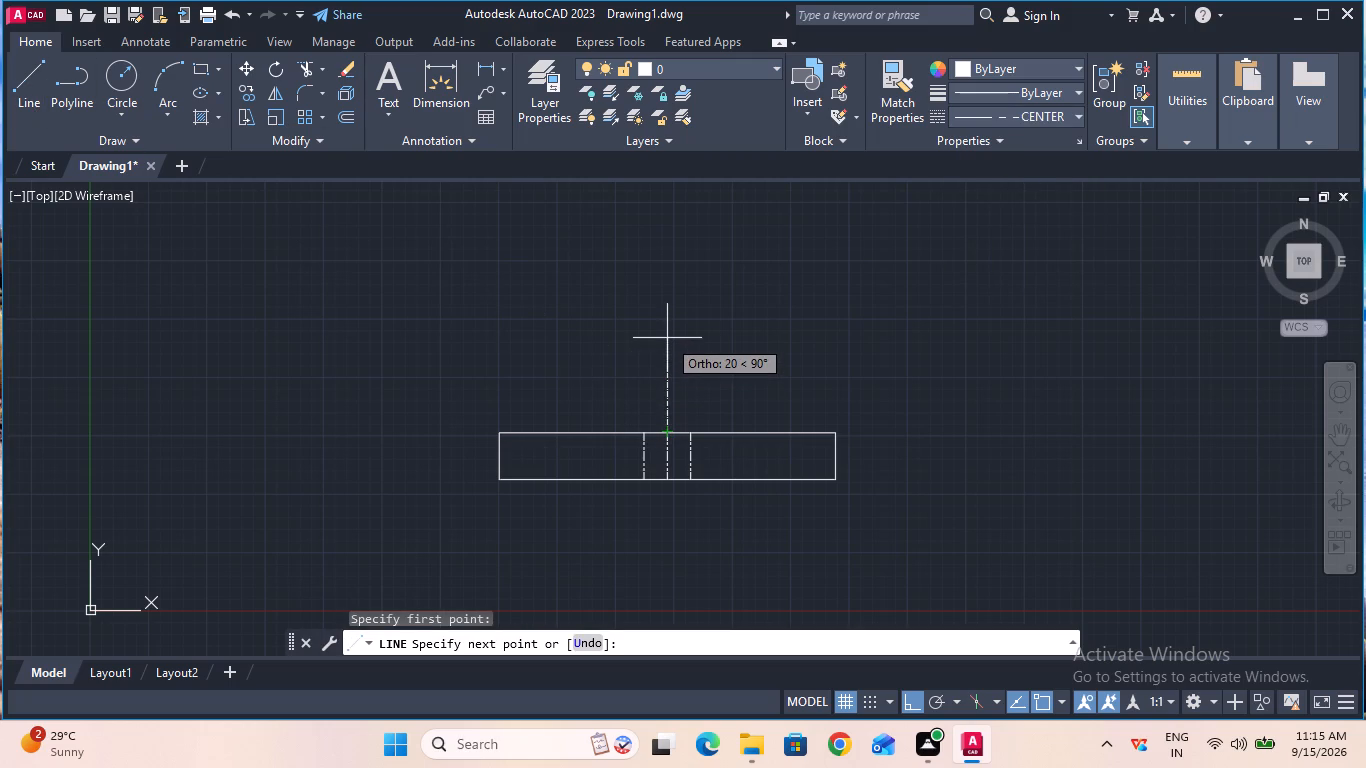
{"action": "key", "text": "5"}
{"action": "key", "text": "0"}
{"action": "key", "text": "Return"}
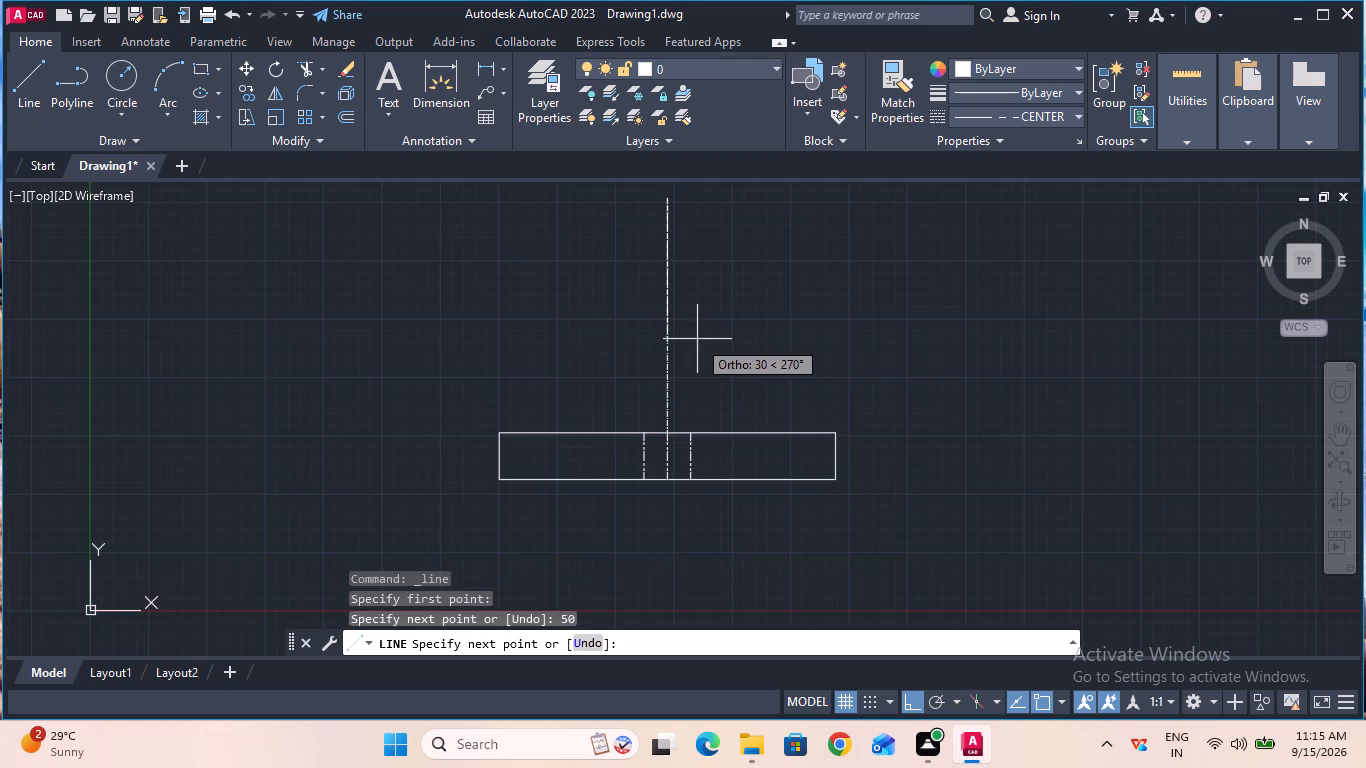
{"action": "key", "text": "Escape"}
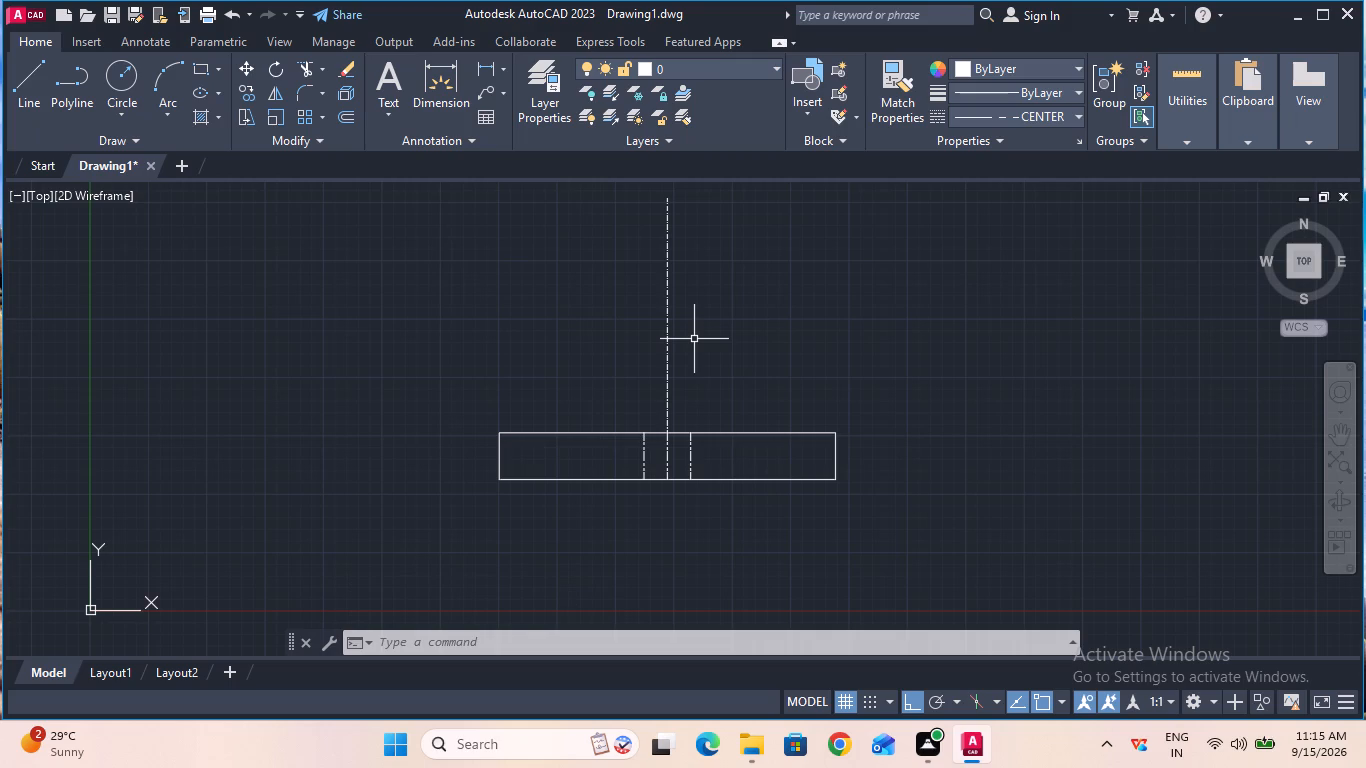
Move the base rectangle and its vertical lines straight down, from the 50 mm centerline's midpoint to its lower end, away from the 48 dimension.
{"action": "left_click", "coordinate": [1342, 428]}
{"action": "left_click_drag", "start_coordinate": [974, 353], "coordinate": [978, 414]}
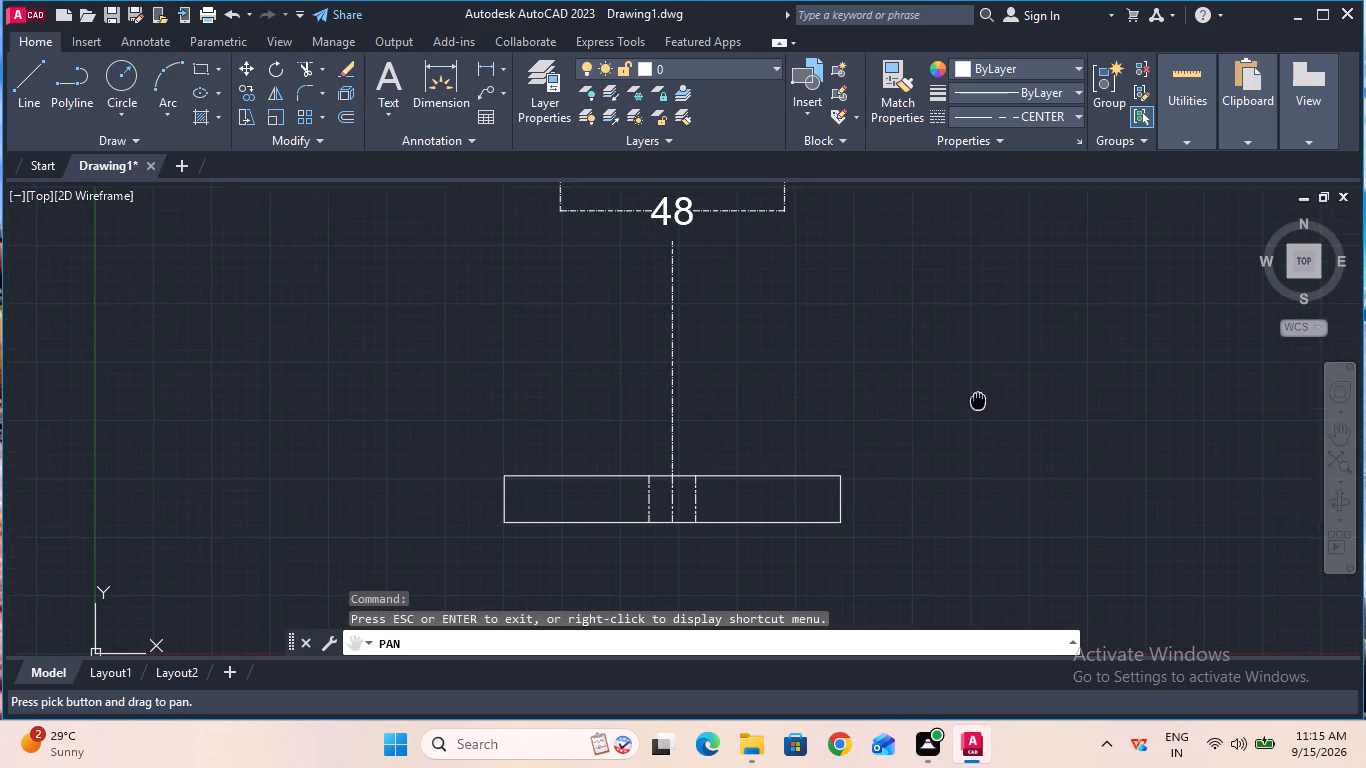
{"action": "left_click_drag", "start_coordinate": [978, 414], "coordinate": [976, 512]}
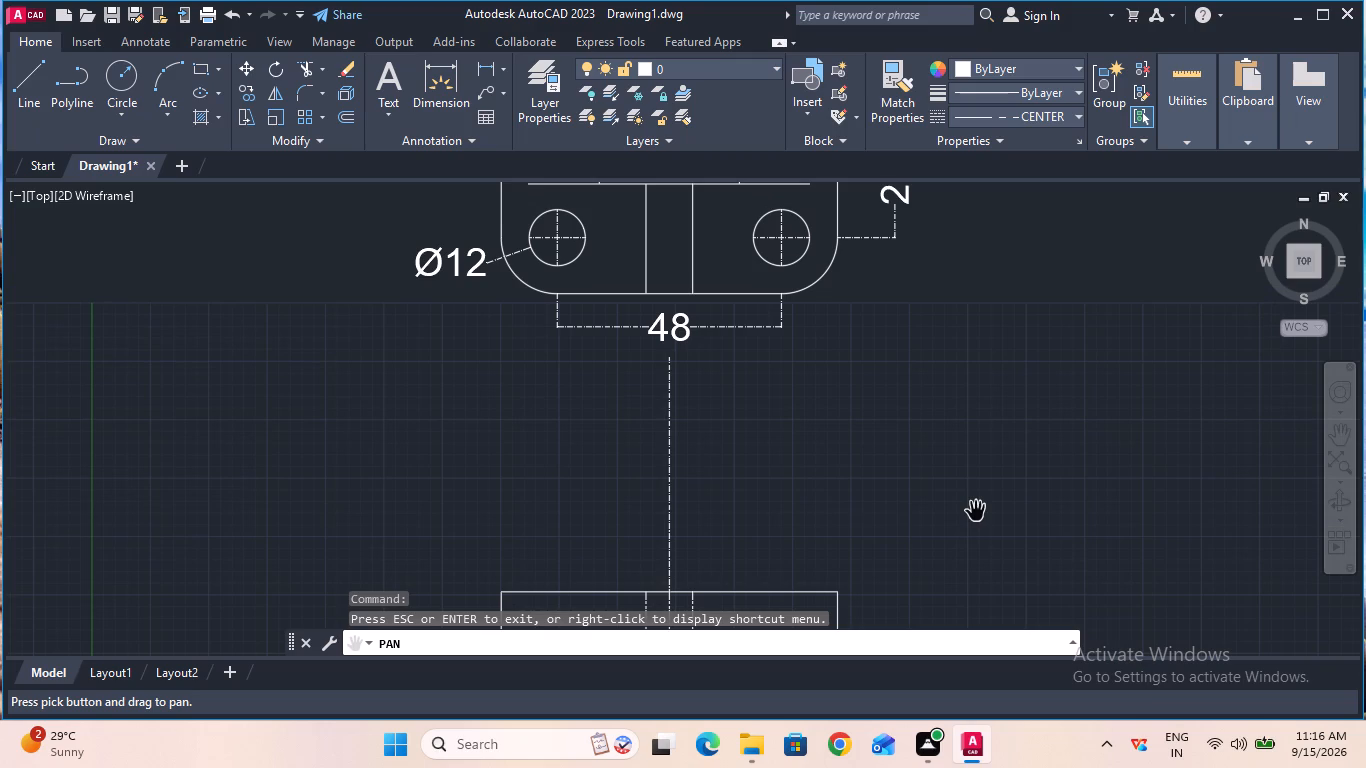
{"action": "key", "text": "Escape"}
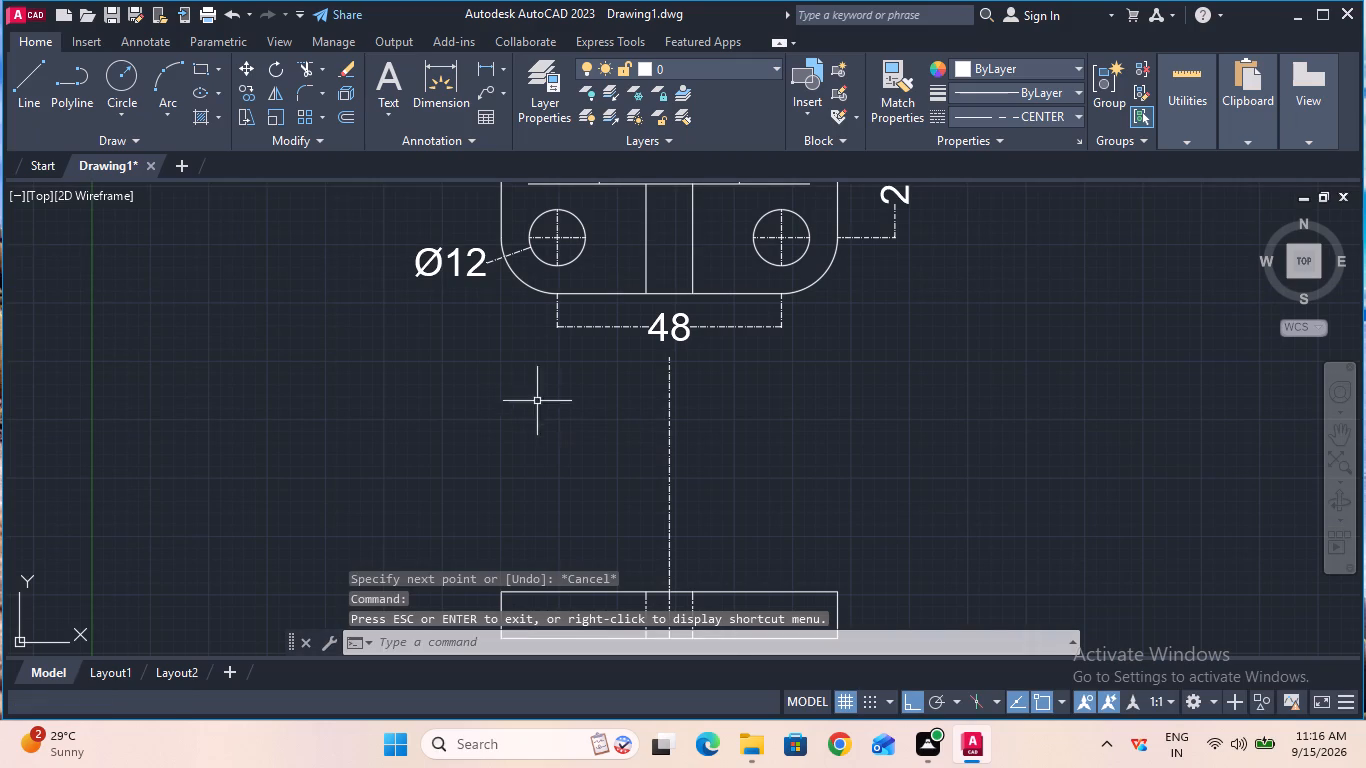
{"action": "left_click", "coordinate": [442, 328]}
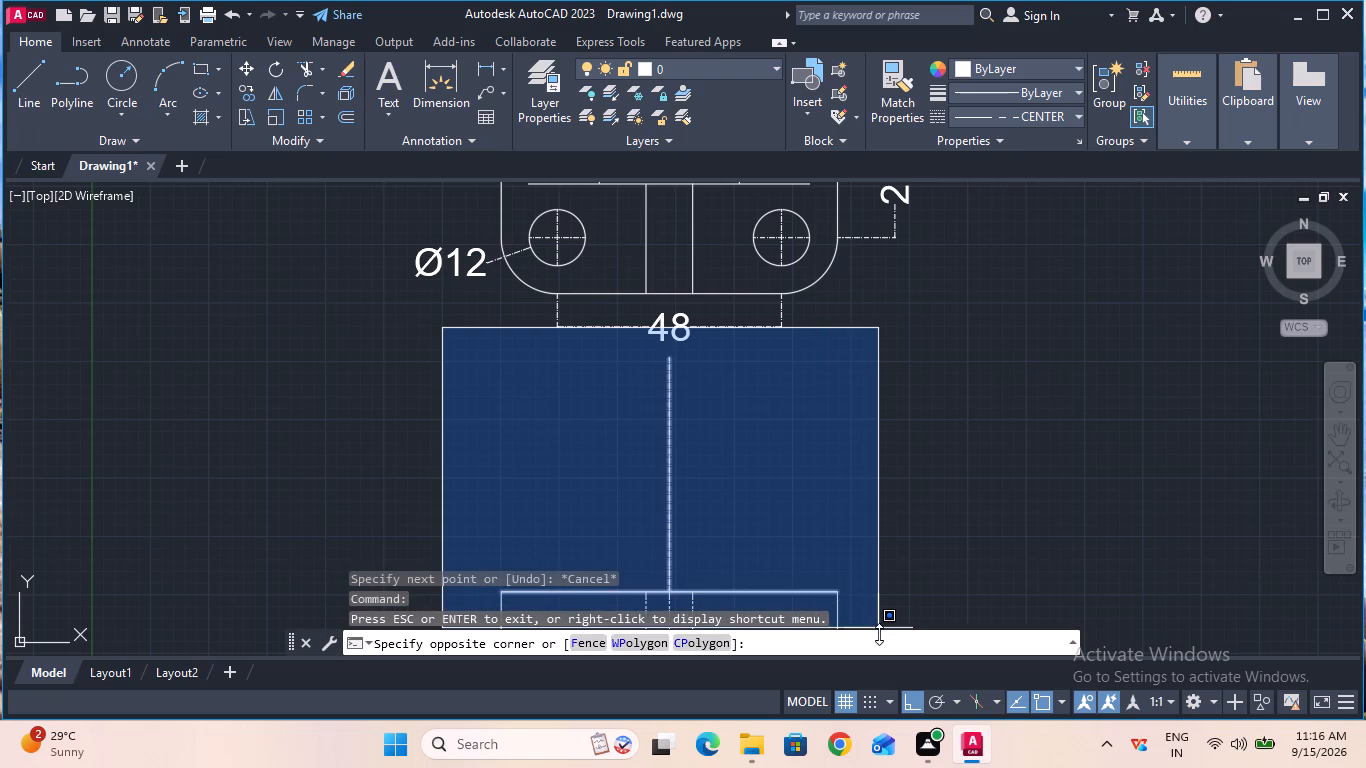
{"action": "scroll", "coordinate": [879, 634], "scroll_direction": "down", "scroll_amount": 4, "text": "ctrl"}
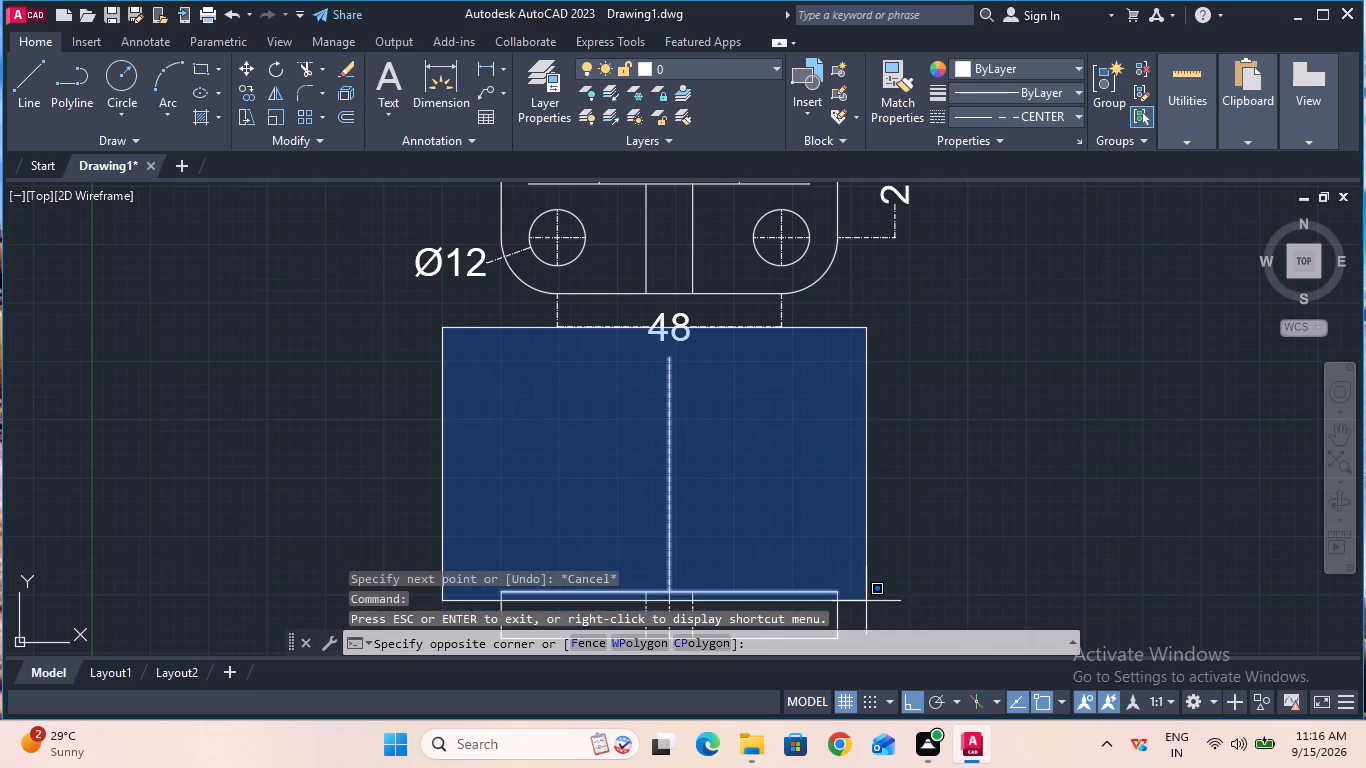
{"action": "scroll", "coordinate": [866, 599], "scroll_direction": "down", "scroll_amount": 2, "text": "ctrl"}
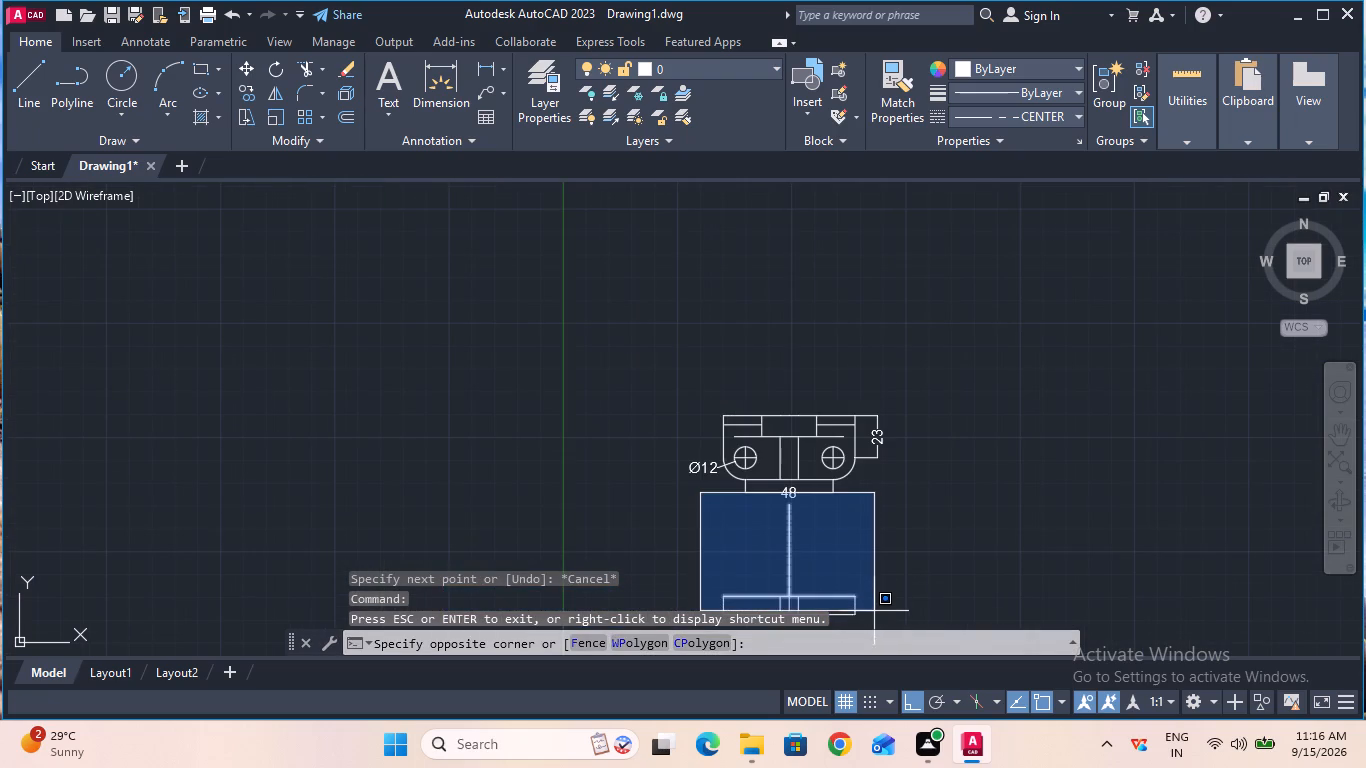
{"action": "left_click", "coordinate": [876, 621]}
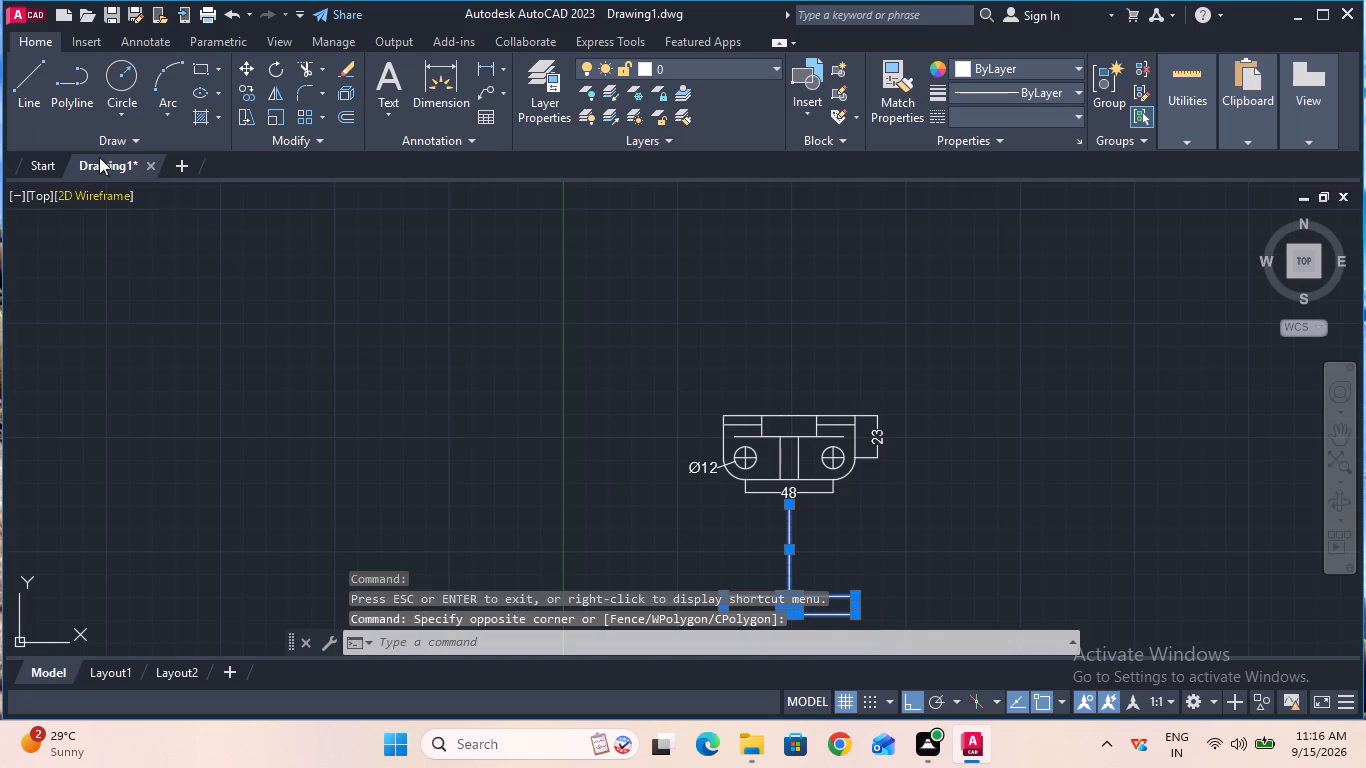
{"action": "left_click", "coordinate": [242, 75]}
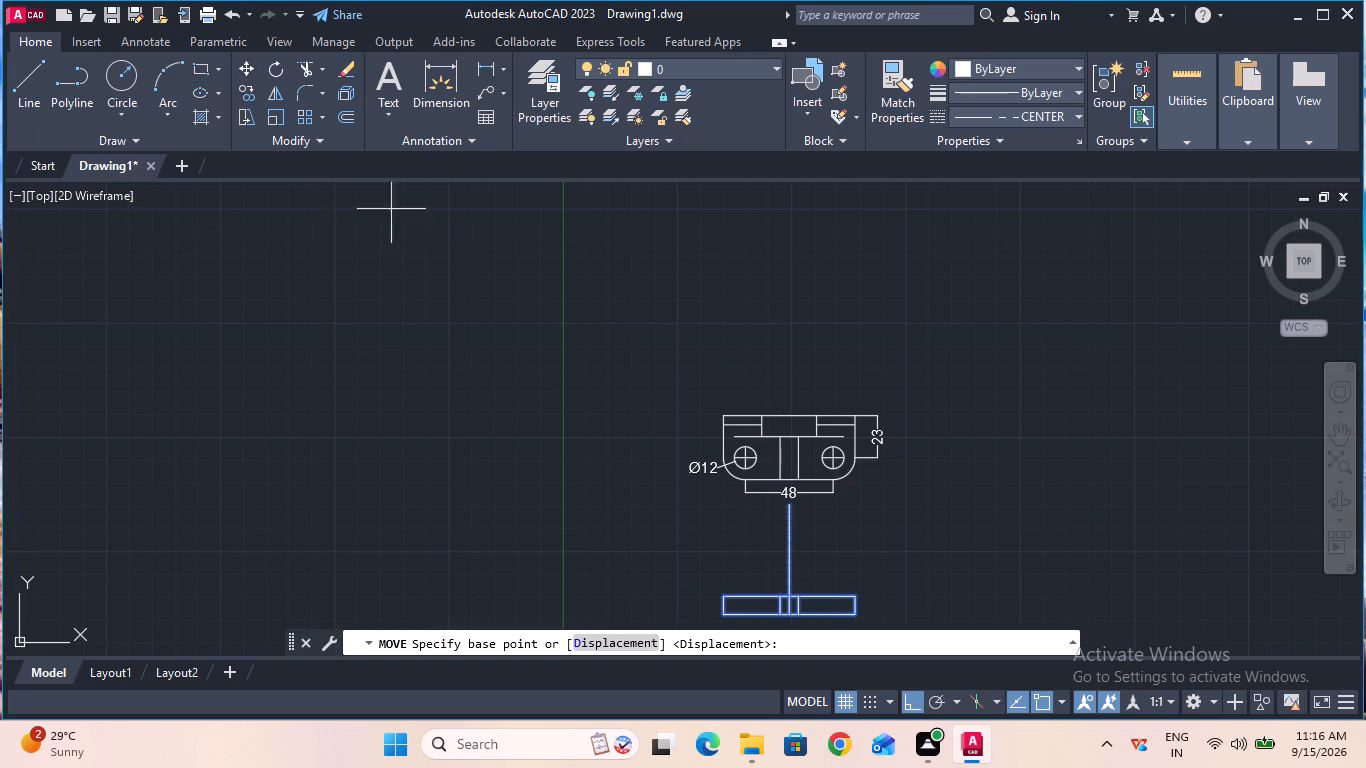
{"action": "left_click", "coordinate": [790, 555]}
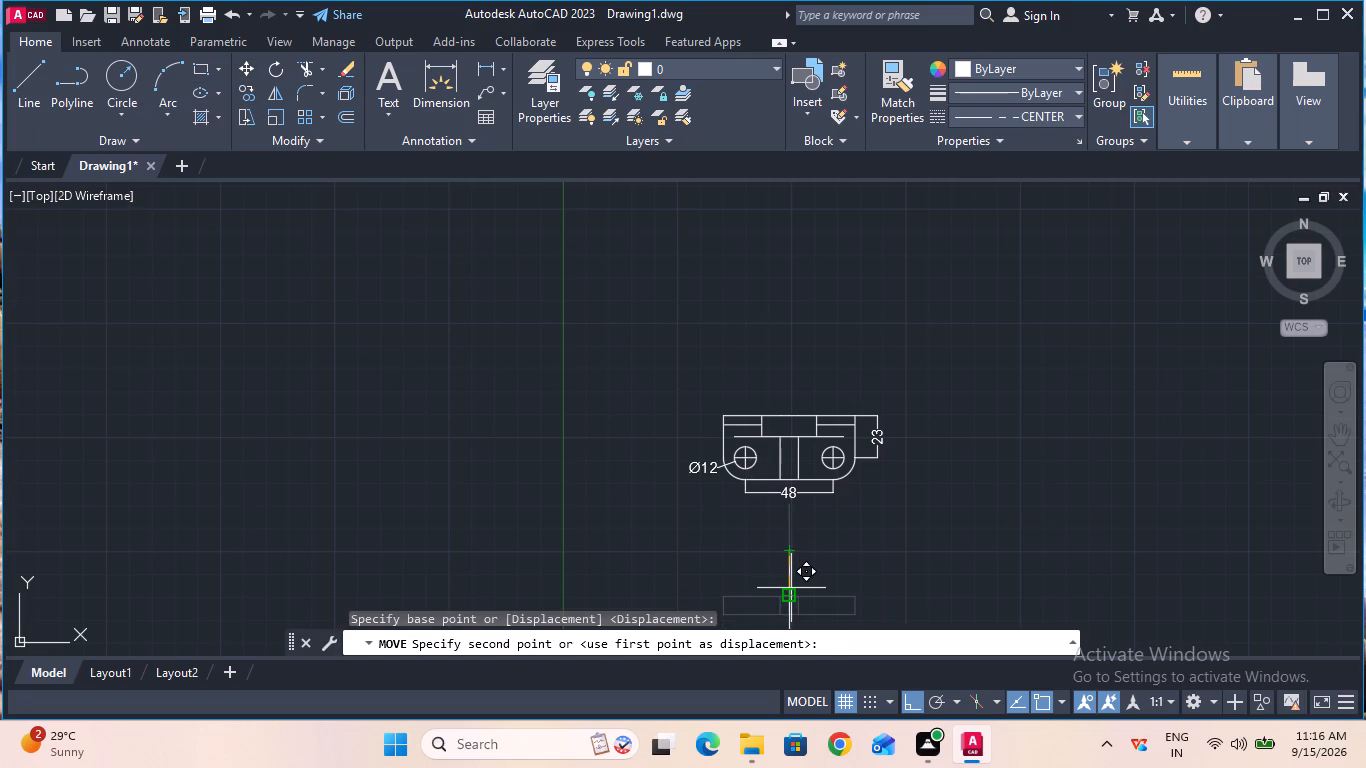
{"action": "left_click", "coordinate": [791, 588]}
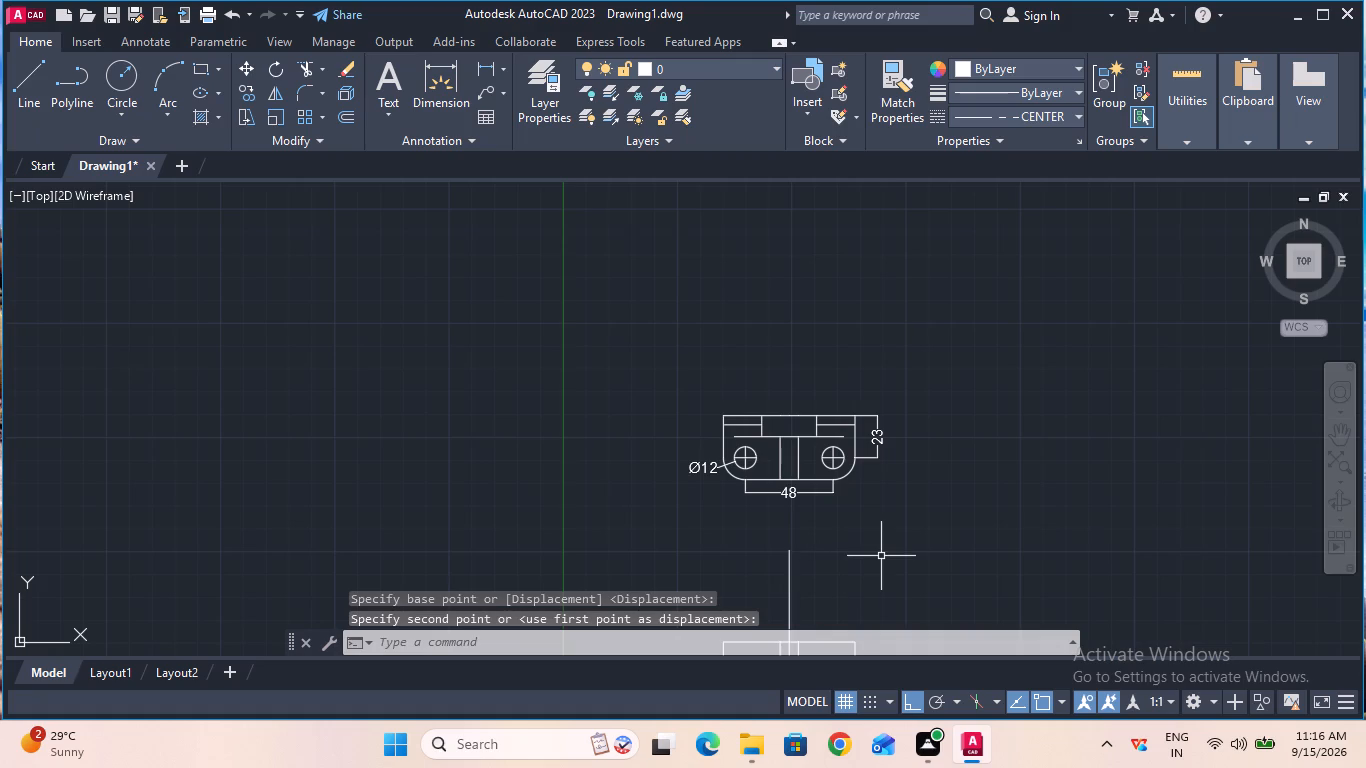
{"action": "key", "text": "Escape"}
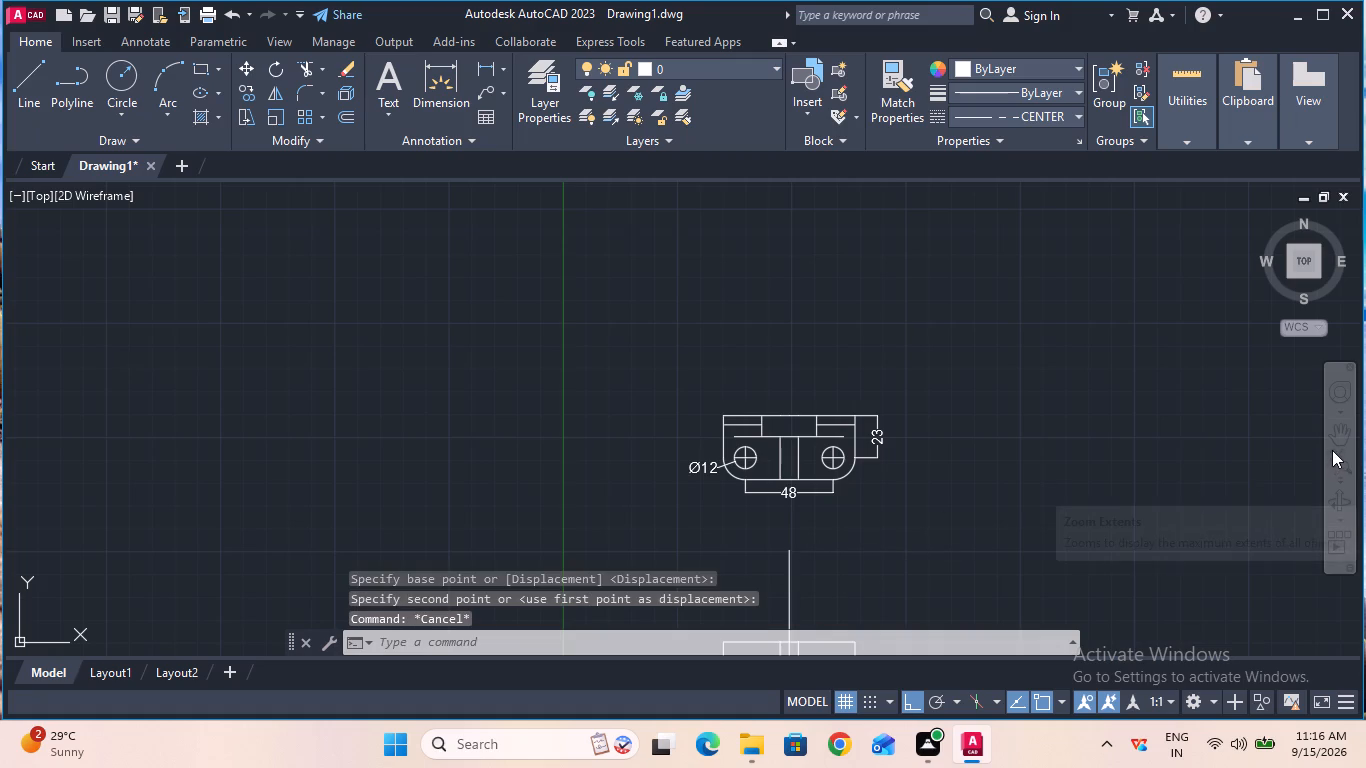
With the ByBlock linetype, draw a circle of radius 6 mm centered on the upper end of the 50 mm centerline.
{"action": "left_click", "coordinate": [1339, 442]}
{"action": "left_click_drag", "start_coordinate": [1149, 557], "coordinate": [1128, 383]}
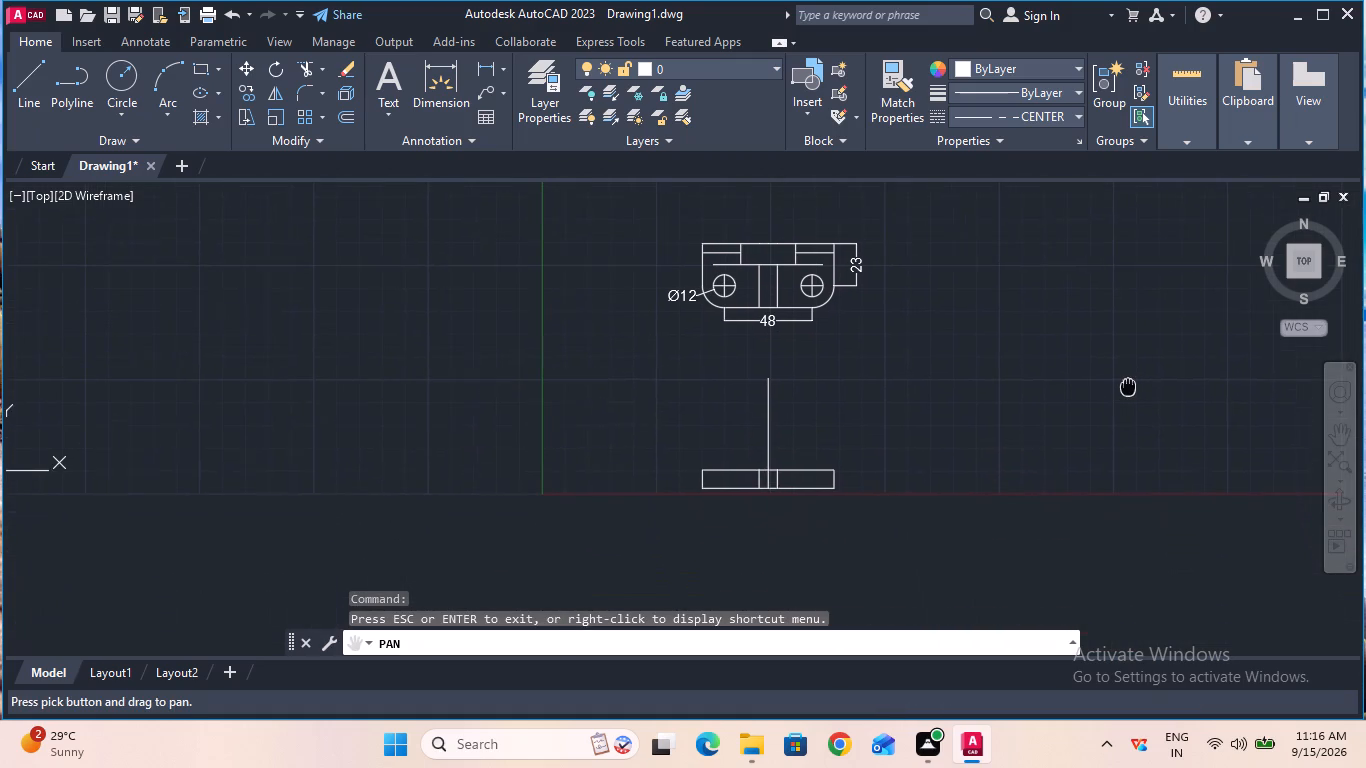
{"action": "left_click_drag", "start_coordinate": [1128, 383], "coordinate": [1128, 380]}
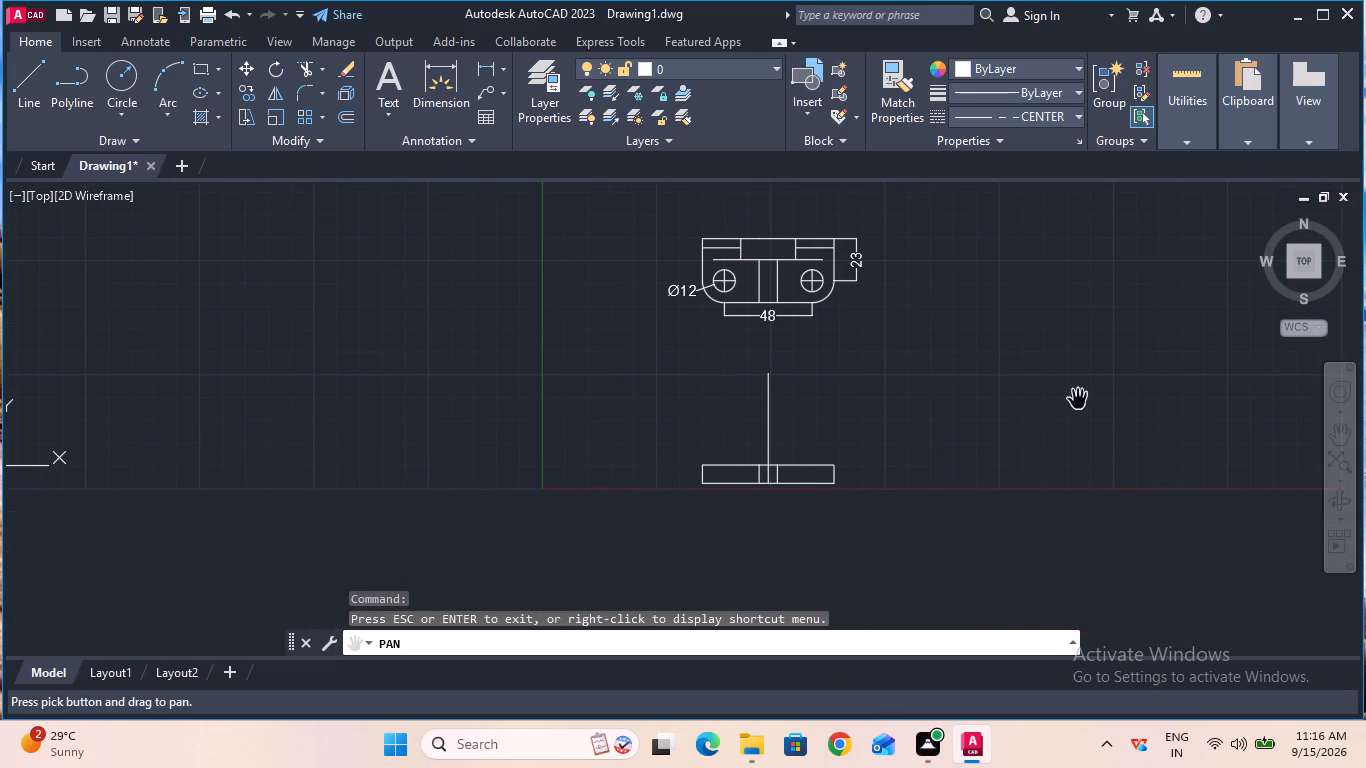
{"action": "key", "text": "grave"}
{"action": "scroll", "coordinate": [842, 482], "scroll_direction": "right", "scroll_amount": 1}
{"action": "scroll", "coordinate": [842, 482], "scroll_direction": "left", "scroll_amount": 1}
{"action": "scroll", "coordinate": [842, 482], "scroll_direction": "right", "scroll_amount": 1}
{"action": "scroll", "coordinate": [842, 482], "scroll_direction": "left", "scroll_amount": 1}
{"action": "scroll", "coordinate": [842, 482], "scroll_direction": "right", "scroll_amount": 1}
{"action": "scroll", "coordinate": [842, 482], "scroll_direction": "left", "scroll_amount": 1}
{"action": "scroll", "coordinate": [842, 482], "scroll_direction": "right", "scroll_amount": 1}
{"action": "scroll", "coordinate": [842, 482], "scroll_direction": "left", "scroll_amount": 1}
{"action": "scroll", "coordinate": [842, 482], "scroll_direction": "right", "scroll_amount": 1}
{"action": "scroll", "coordinate": [842, 482], "scroll_direction": "left", "scroll_amount": 1}
{"action": "scroll", "coordinate": [842, 482], "scroll_direction": "right", "scroll_amount": 1}
{"action": "scroll", "coordinate": [842, 482], "scroll_direction": "left", "scroll_amount": 1}
{"action": "scroll", "coordinate": [807, 463], "scroll_direction": "up", "scroll_amount": 1, "text": "ctrl"}
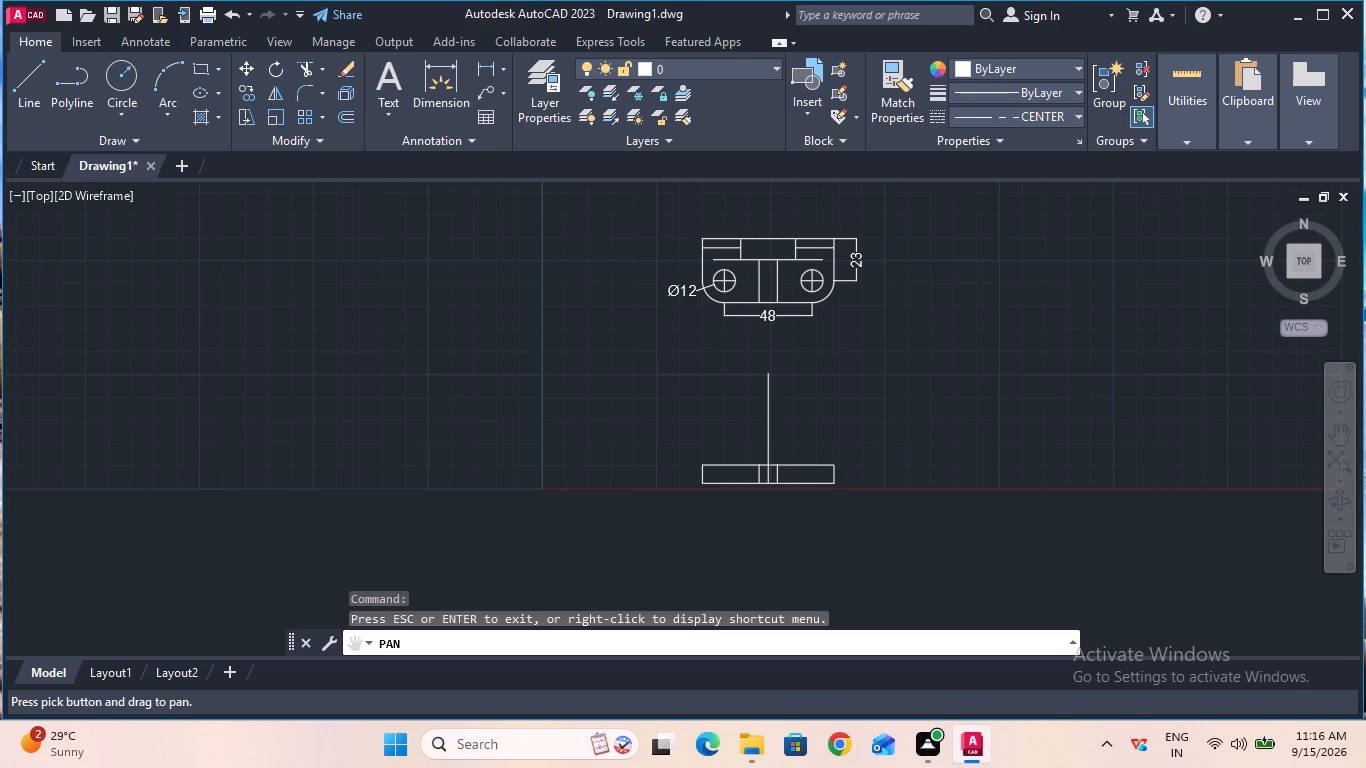
{"action": "scroll", "coordinate": [807, 463], "scroll_direction": "up", "scroll_amount": 1, "text": "ctrl"}
{"action": "key", "text": "Escape"}
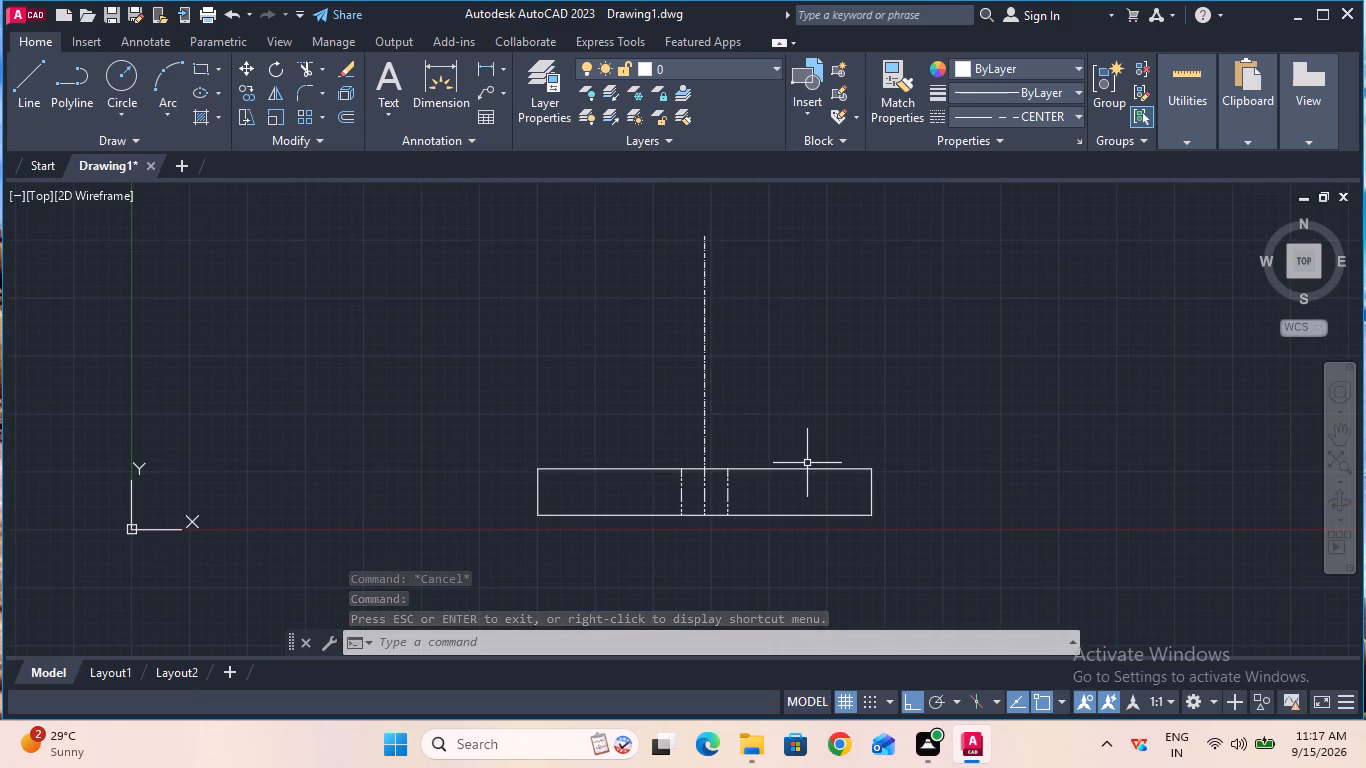
{"action": "left_click", "coordinate": [1064, 121]}
{"action": "left_click", "coordinate": [1058, 169]}
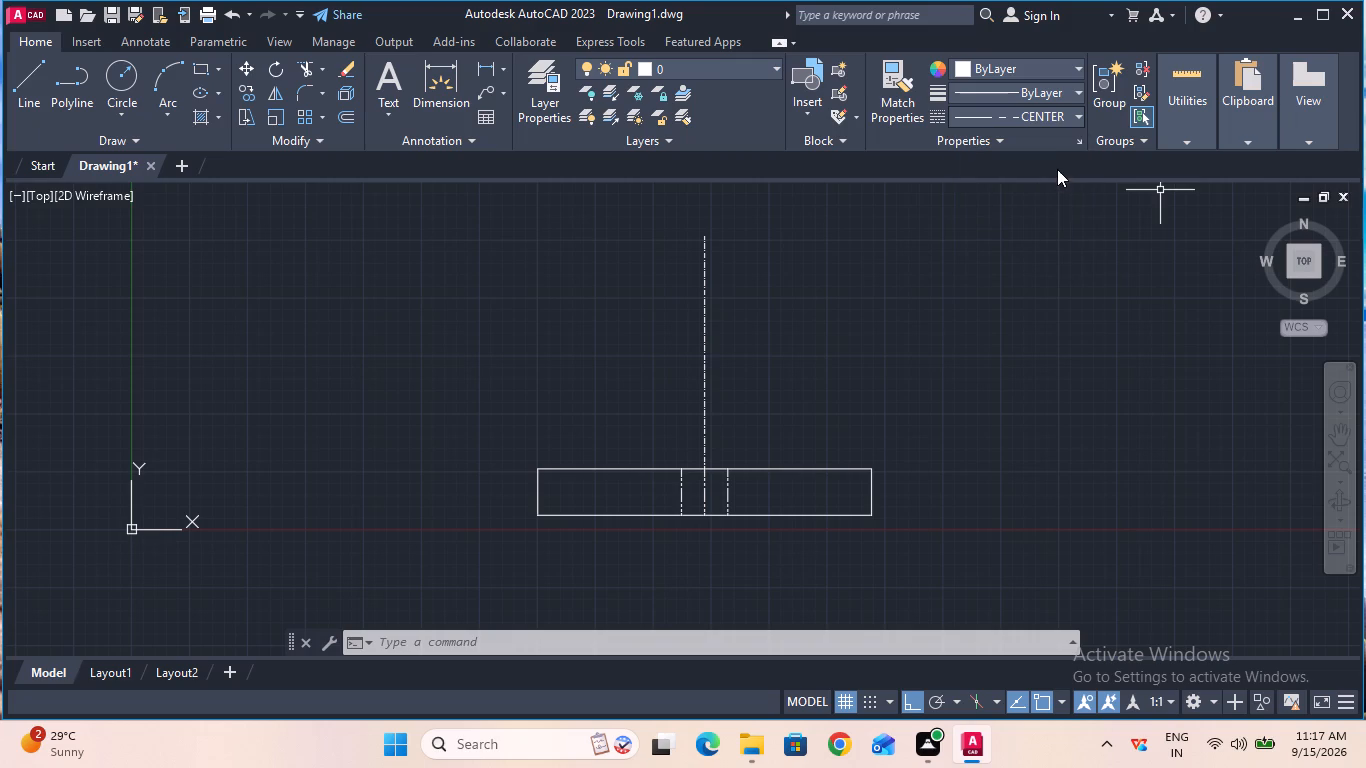
{"action": "left_click", "coordinate": [116, 88]}
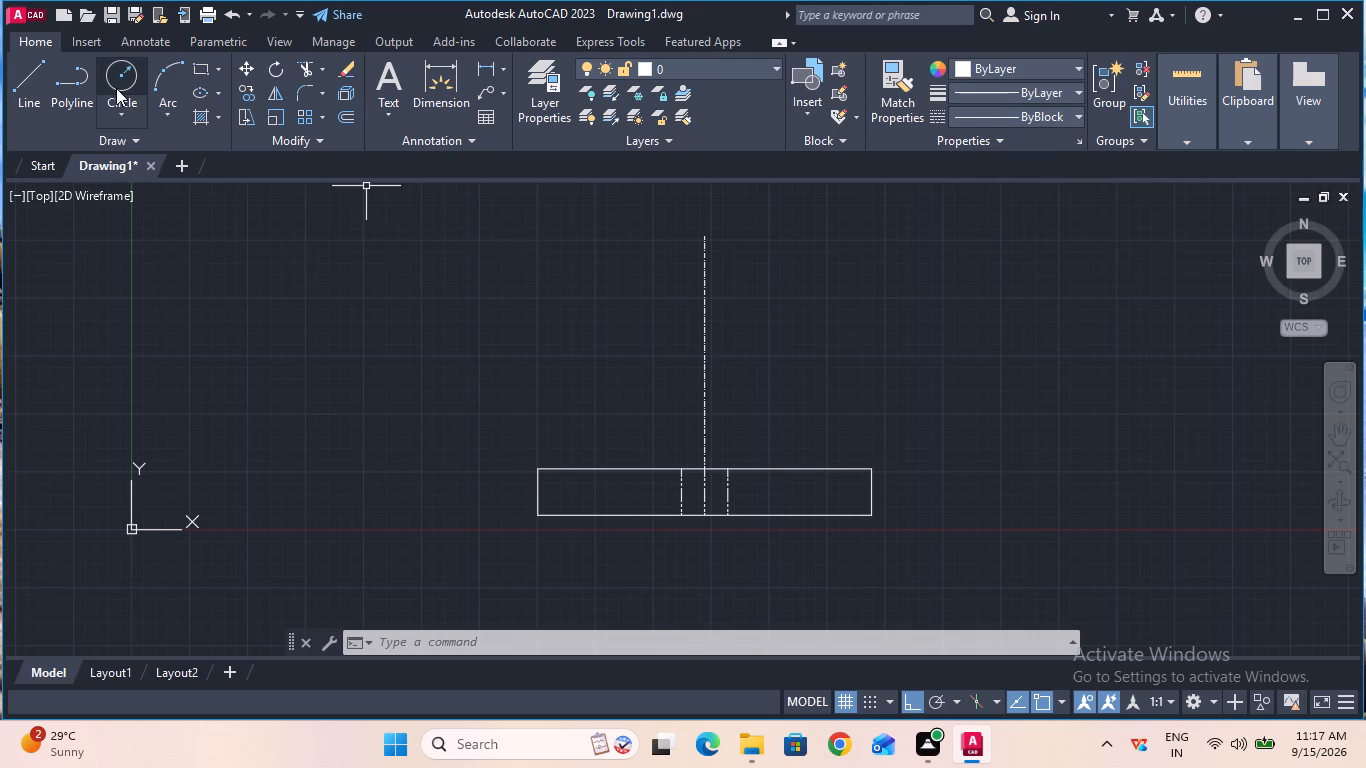
{"action": "left_click", "coordinate": [708, 235]}
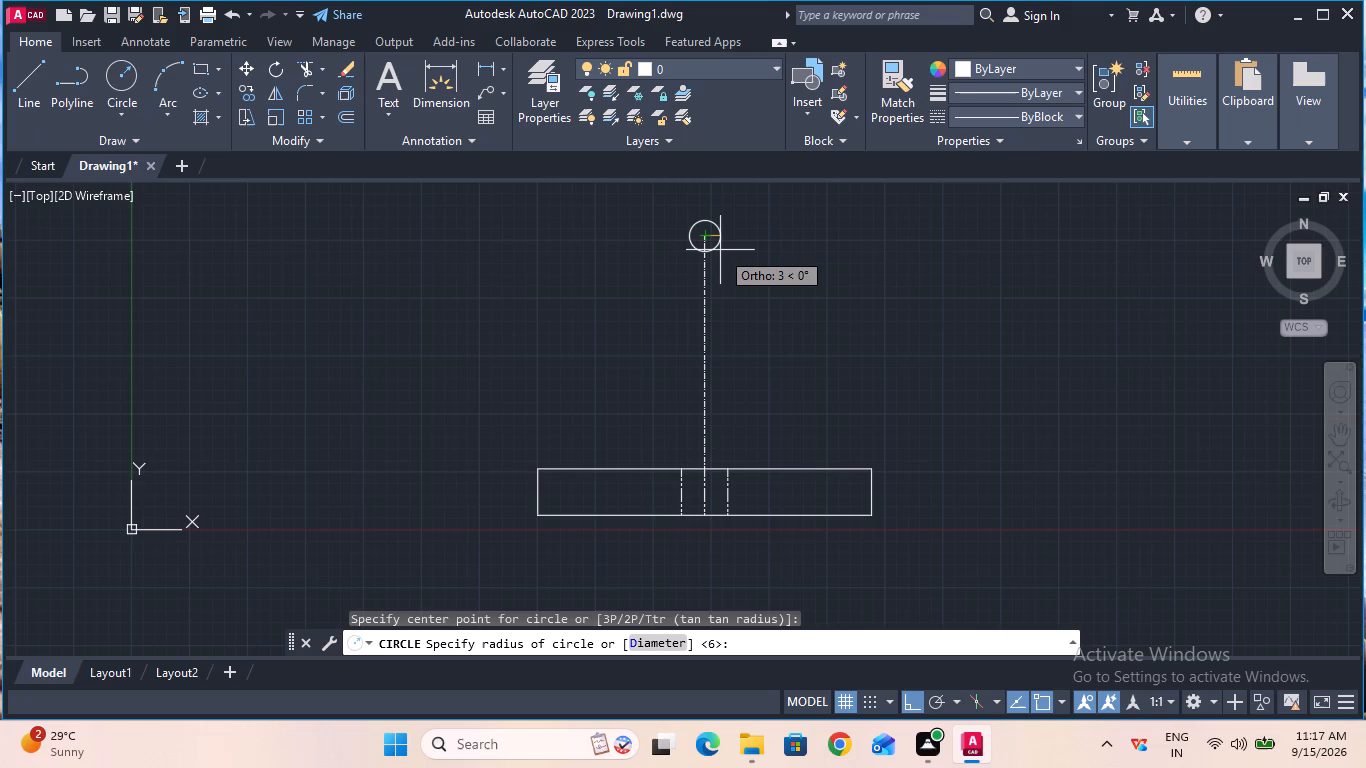
{"action": "key", "text": "6"}
{"action": "key", "text": "Return"}
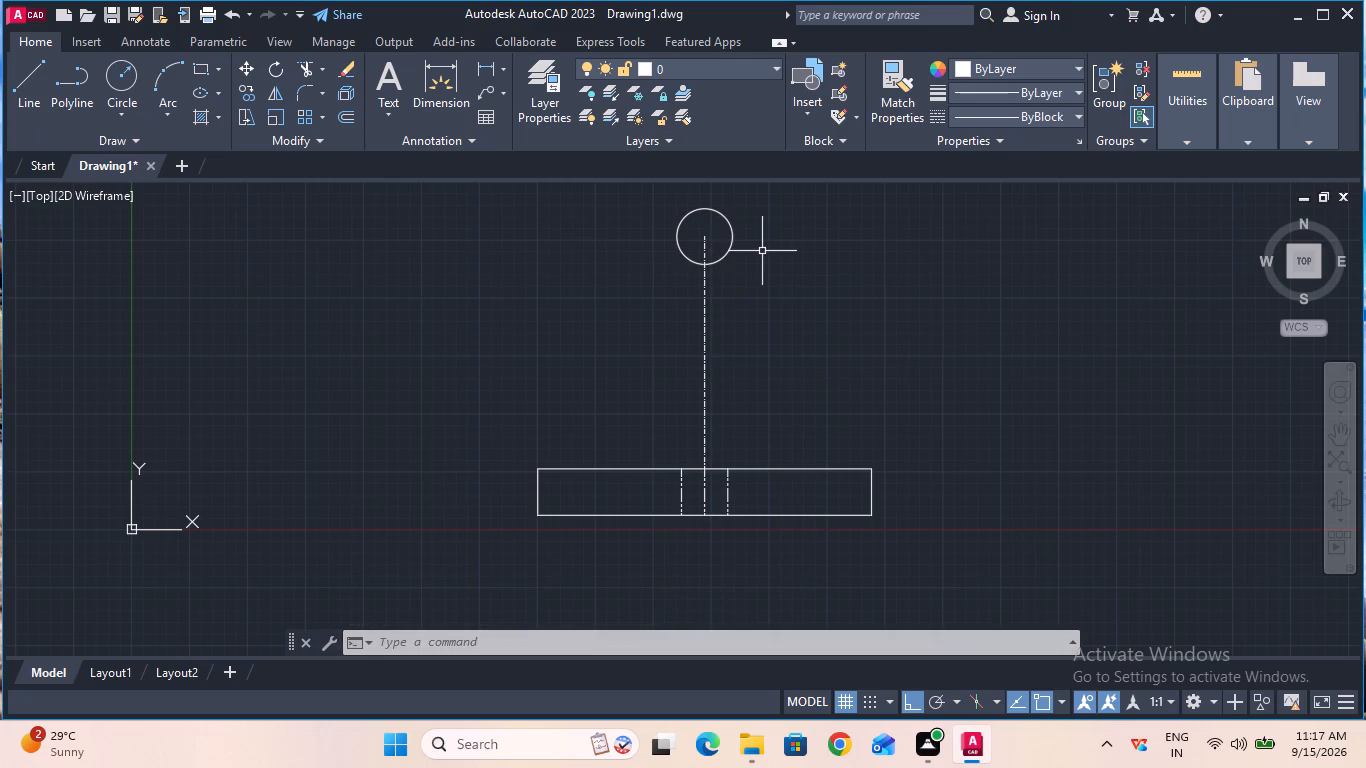
Draw a concentric circle of radius 15 mm around the 6 mm radius circle.
{"action": "left_click", "coordinate": [111, 89]}
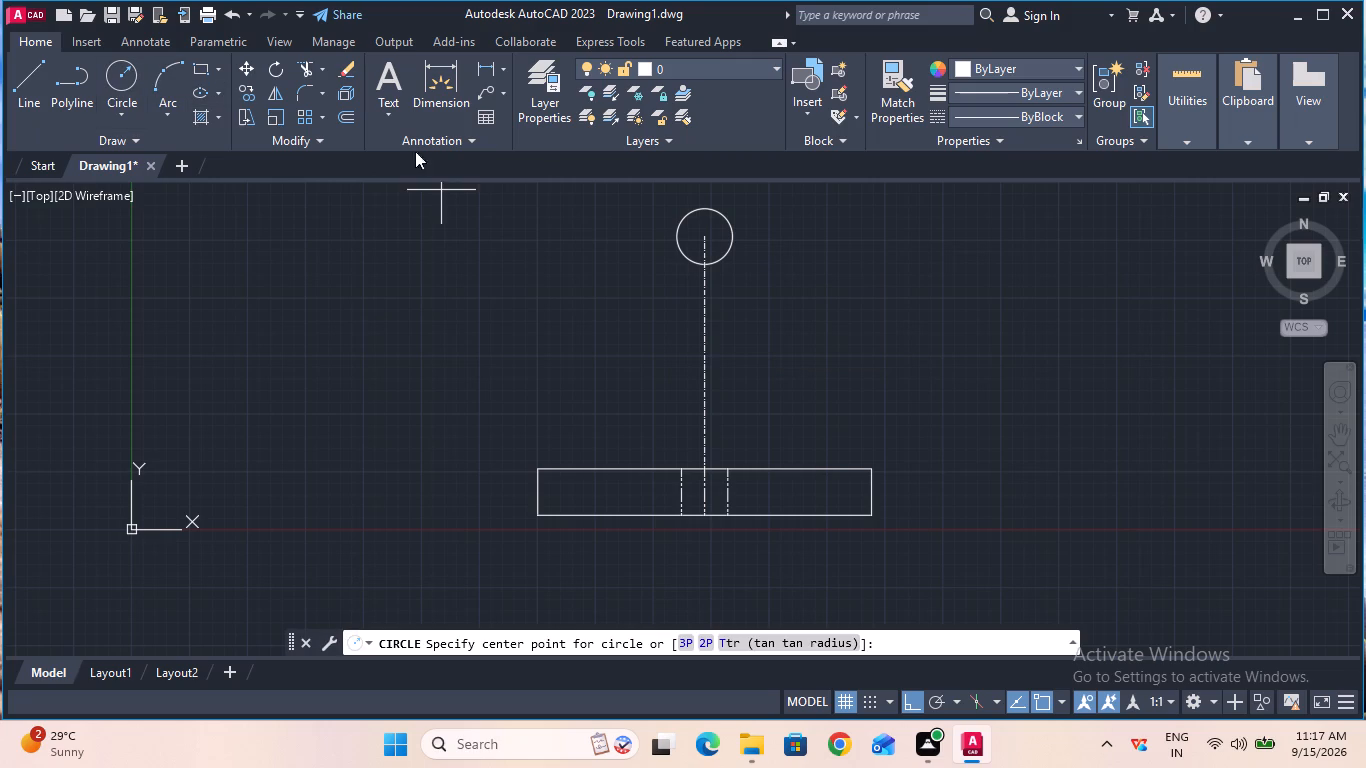
{"action": "left_click", "coordinate": [707, 242]}
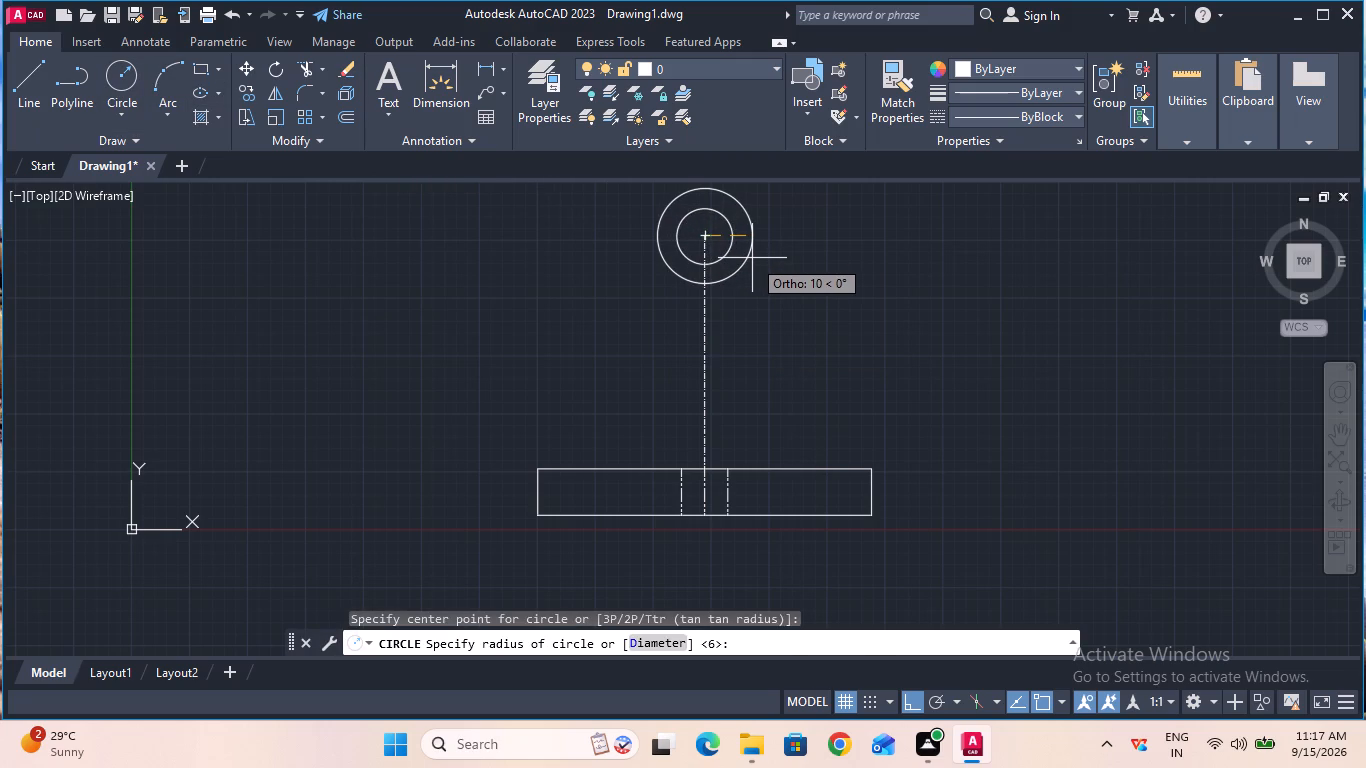
{"action": "type", "text": "15"}
{"action": "key", "text": "Return"}
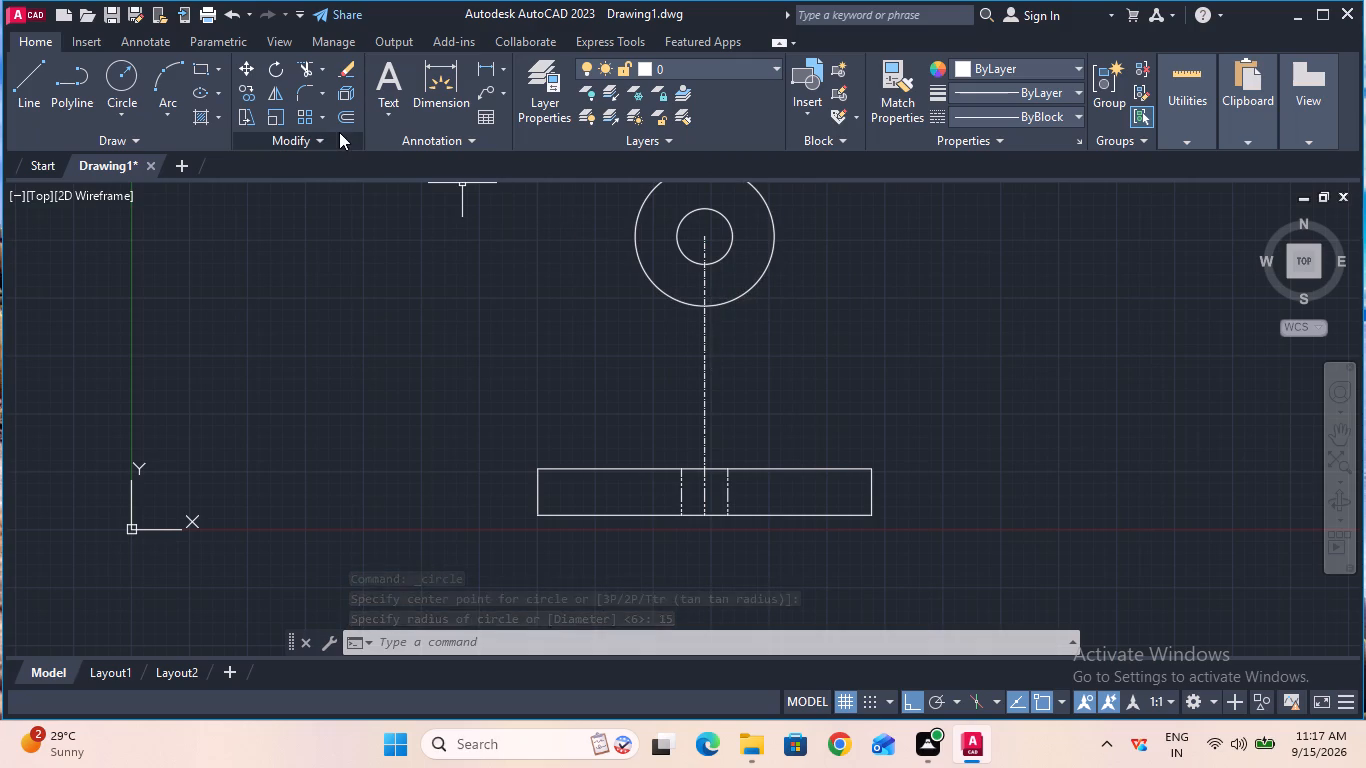
Draw a vertical line from the outer circle's left quadrant down to the base rectangle's top edge.
{"action": "left_click", "coordinate": [21, 96]}
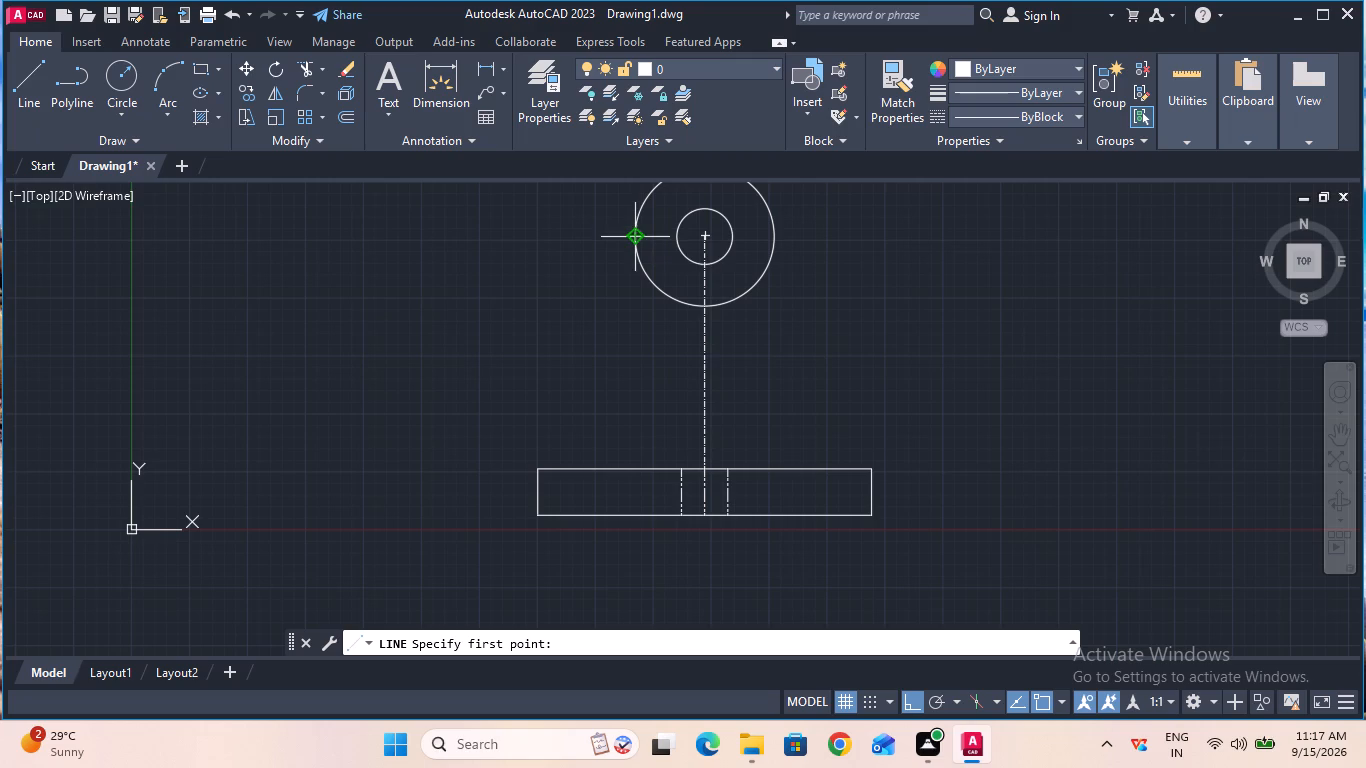
{"action": "left_click", "coordinate": [637, 237]}
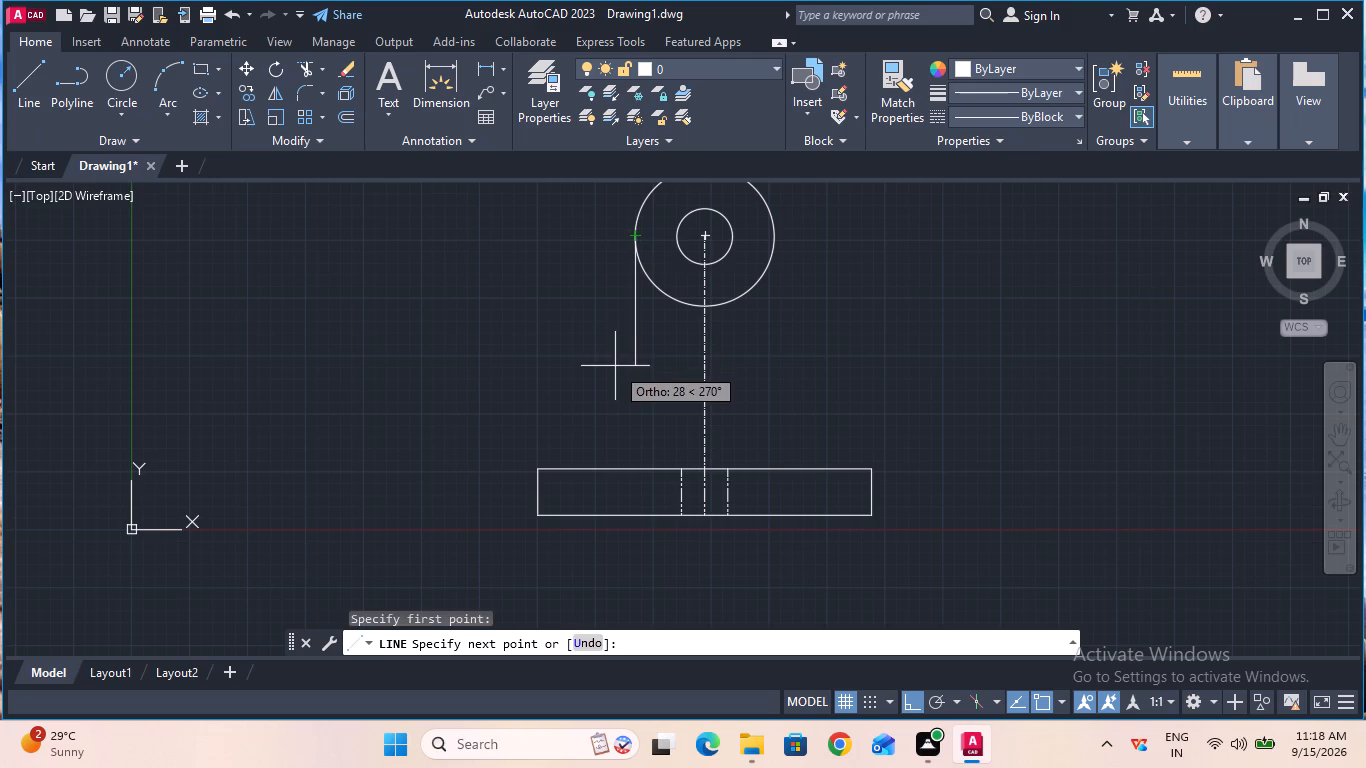
{"action": "left_click", "coordinate": [631, 468]}
{"action": "key", "text": "Escape"}
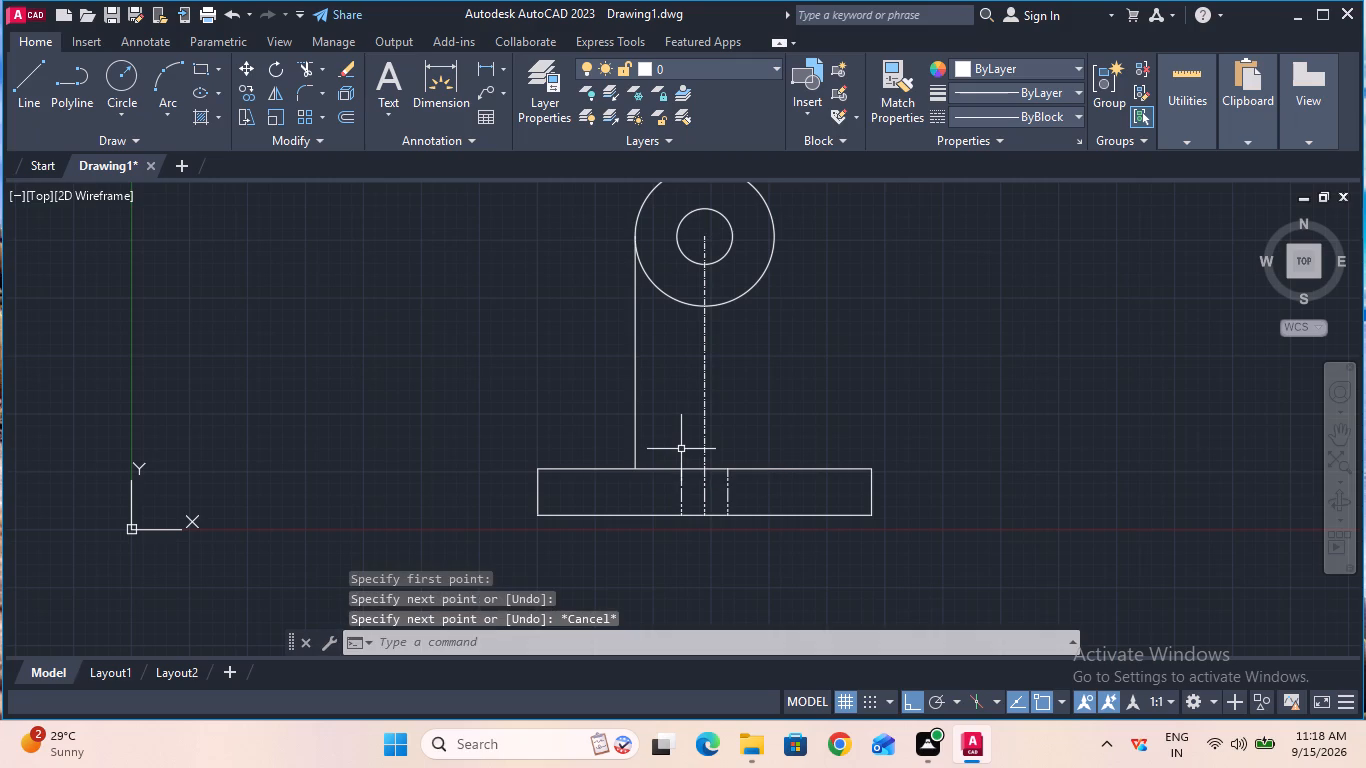
Draw a vertical line from the outer circle's right quadrant down to the base rectangle's top edge.
{"action": "left_click", "coordinate": [17, 111]}
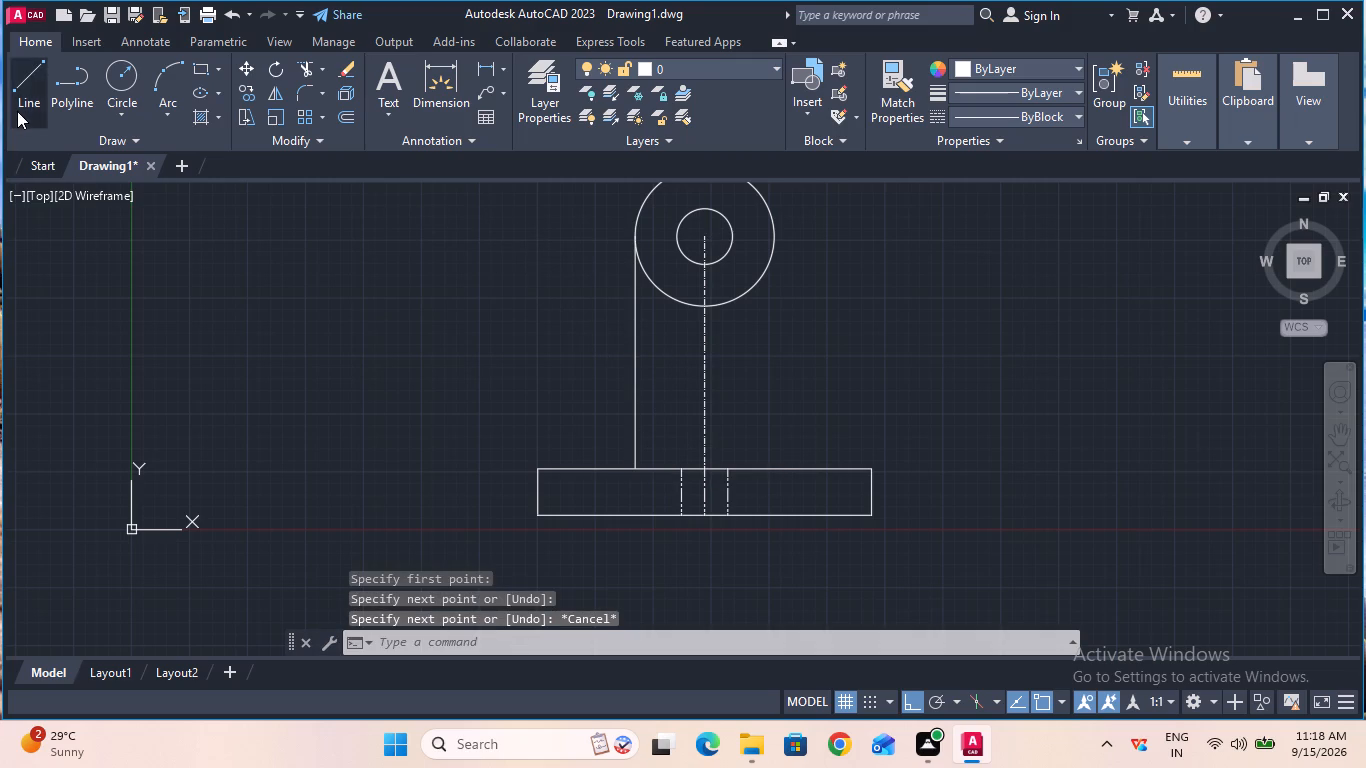
{"action": "left_click", "coordinate": [776, 235]}
{"action": "left_click", "coordinate": [775, 473]}
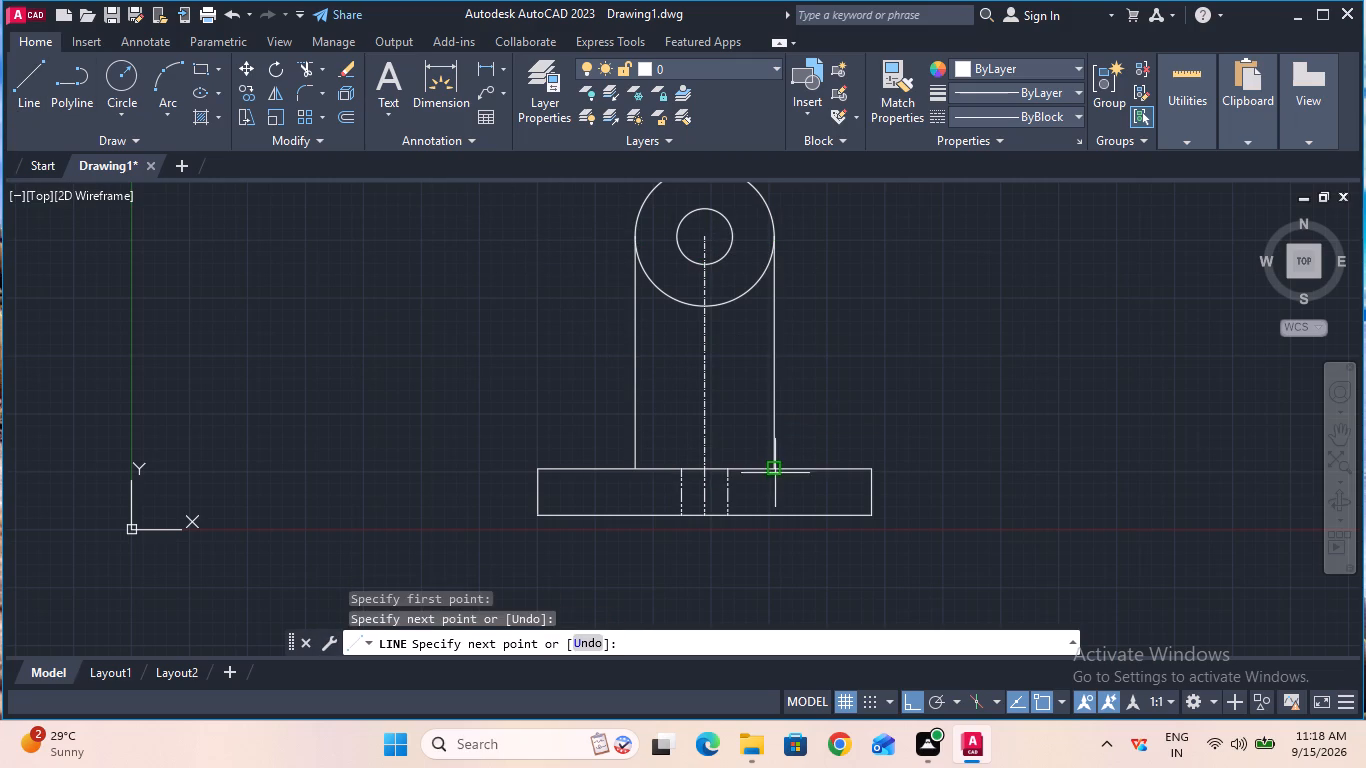
{"action": "key", "text": "Escape"}
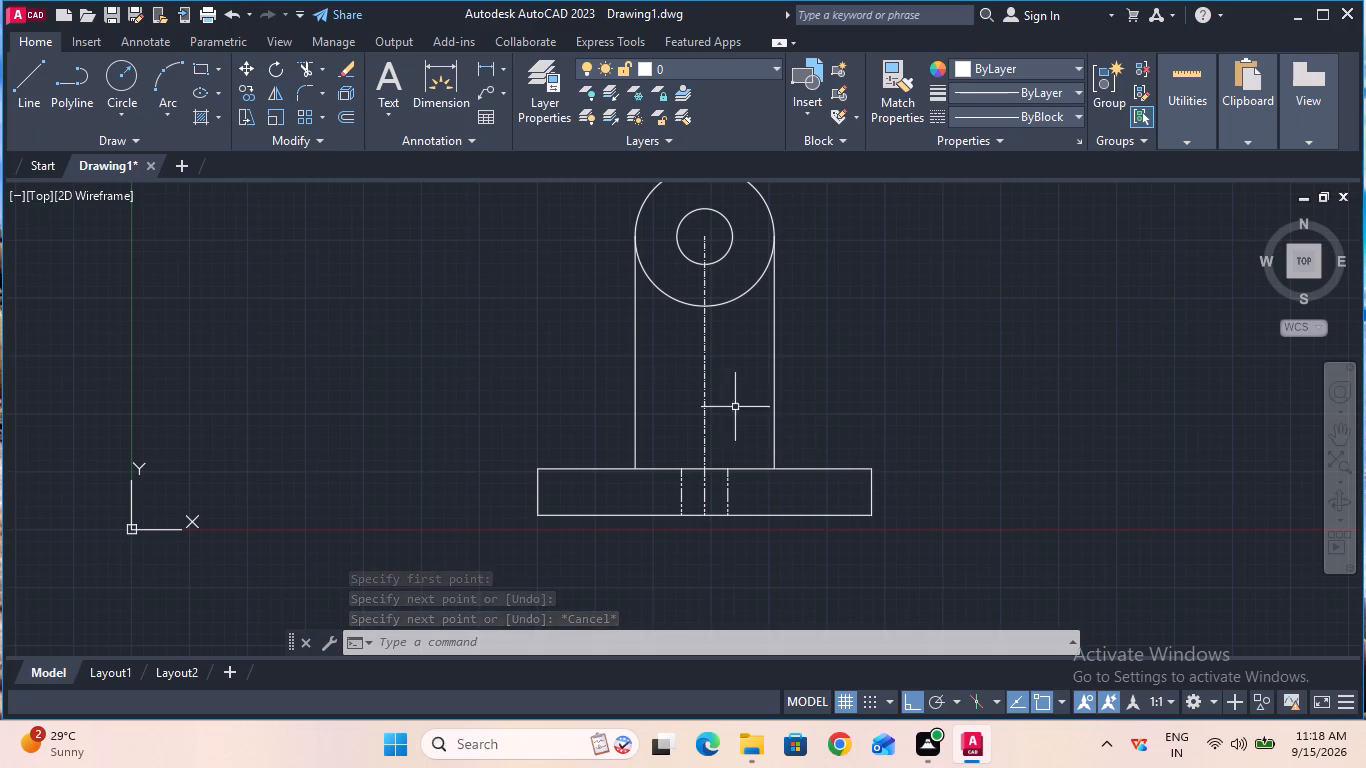
Fillet the left vertical line into the base's top edge with a 15 mm radius.
{"action": "left_click", "coordinate": [308, 95]}
{"action": "left_click", "coordinate": [715, 640]}
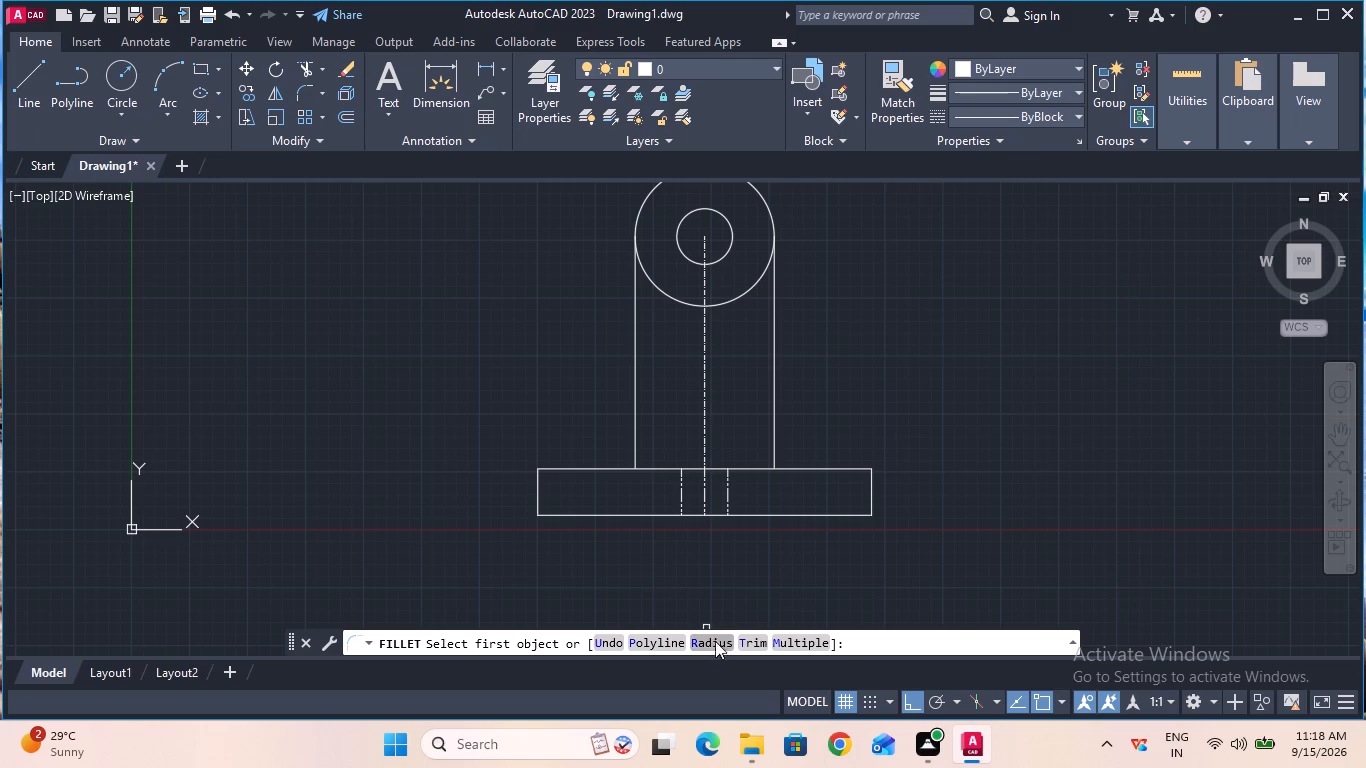
{"action": "left_click", "coordinate": [715, 641]}
{"action": "type", "text": "15"}
{"action": "key", "text": "Return"}
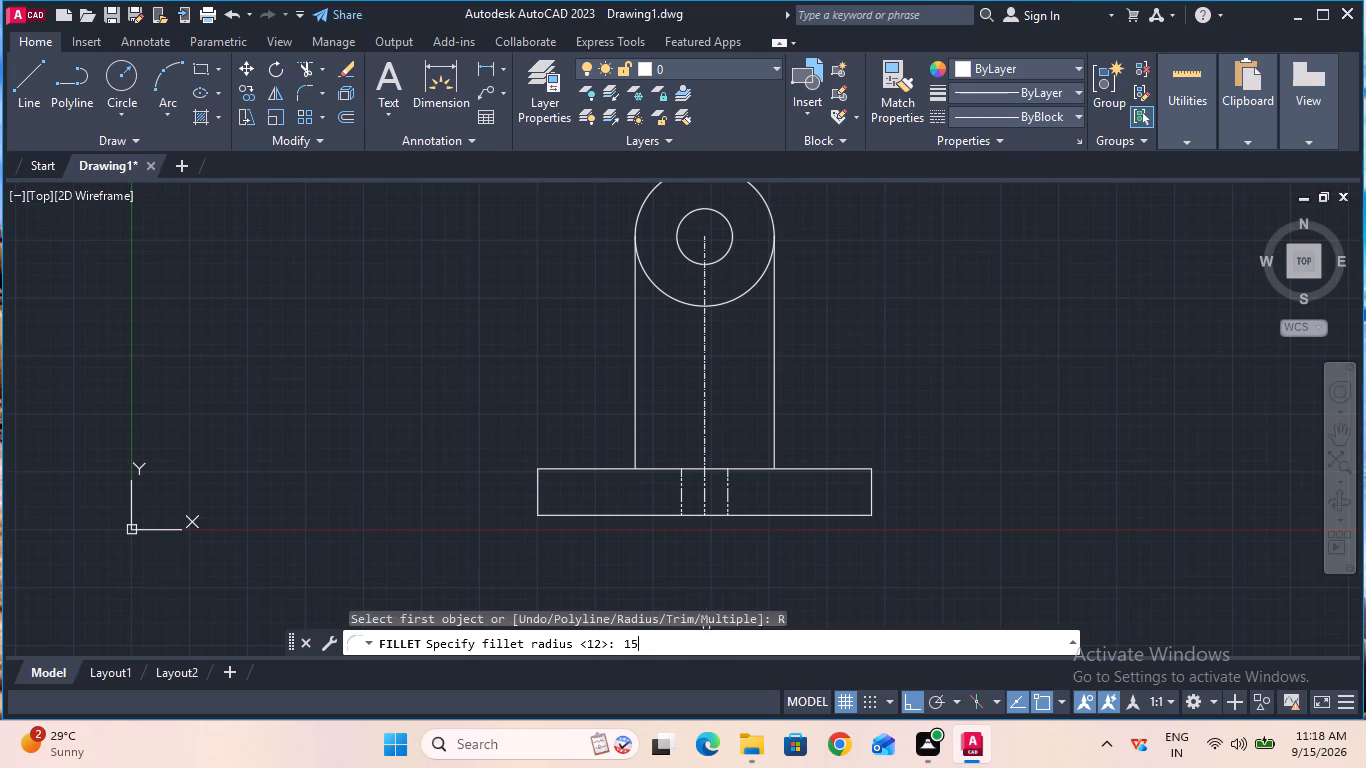
{"action": "left_click", "coordinate": [636, 440]}
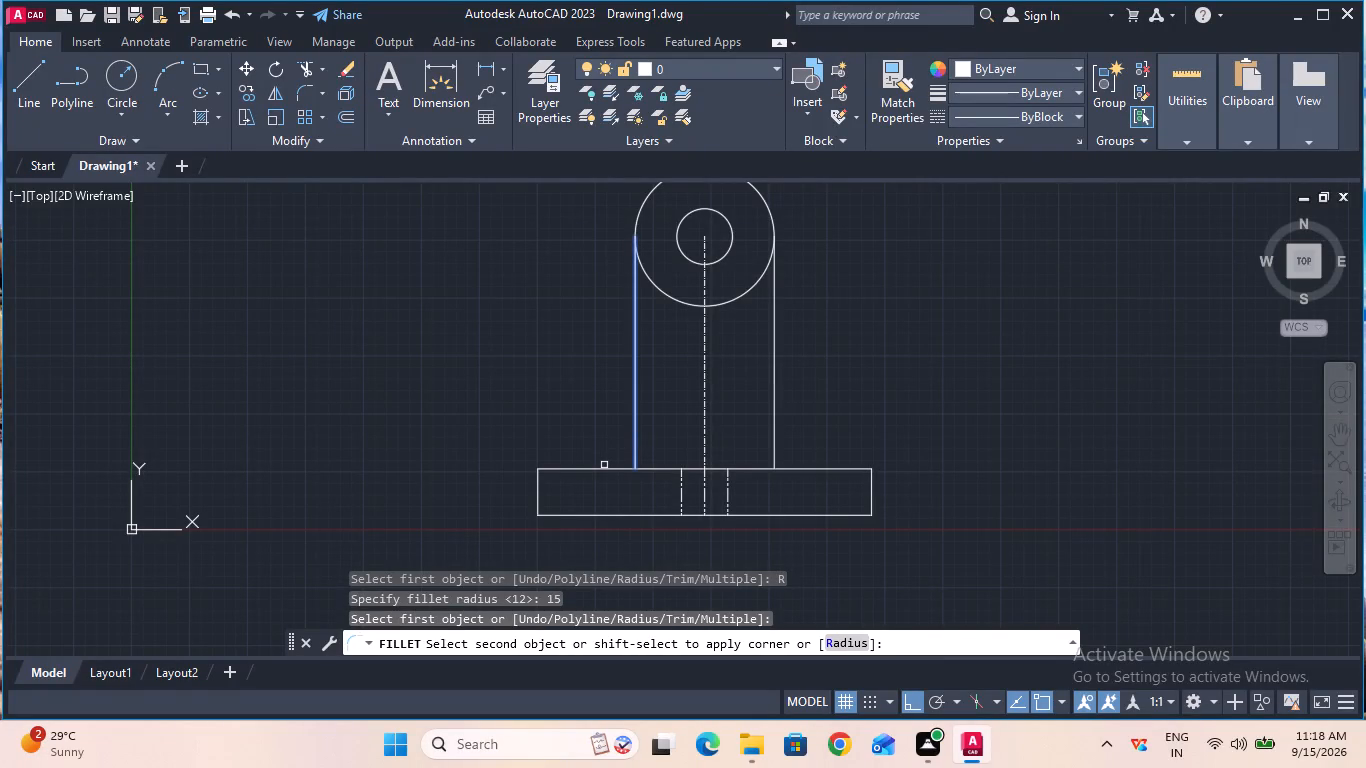
{"action": "left_click", "coordinate": [602, 470]}
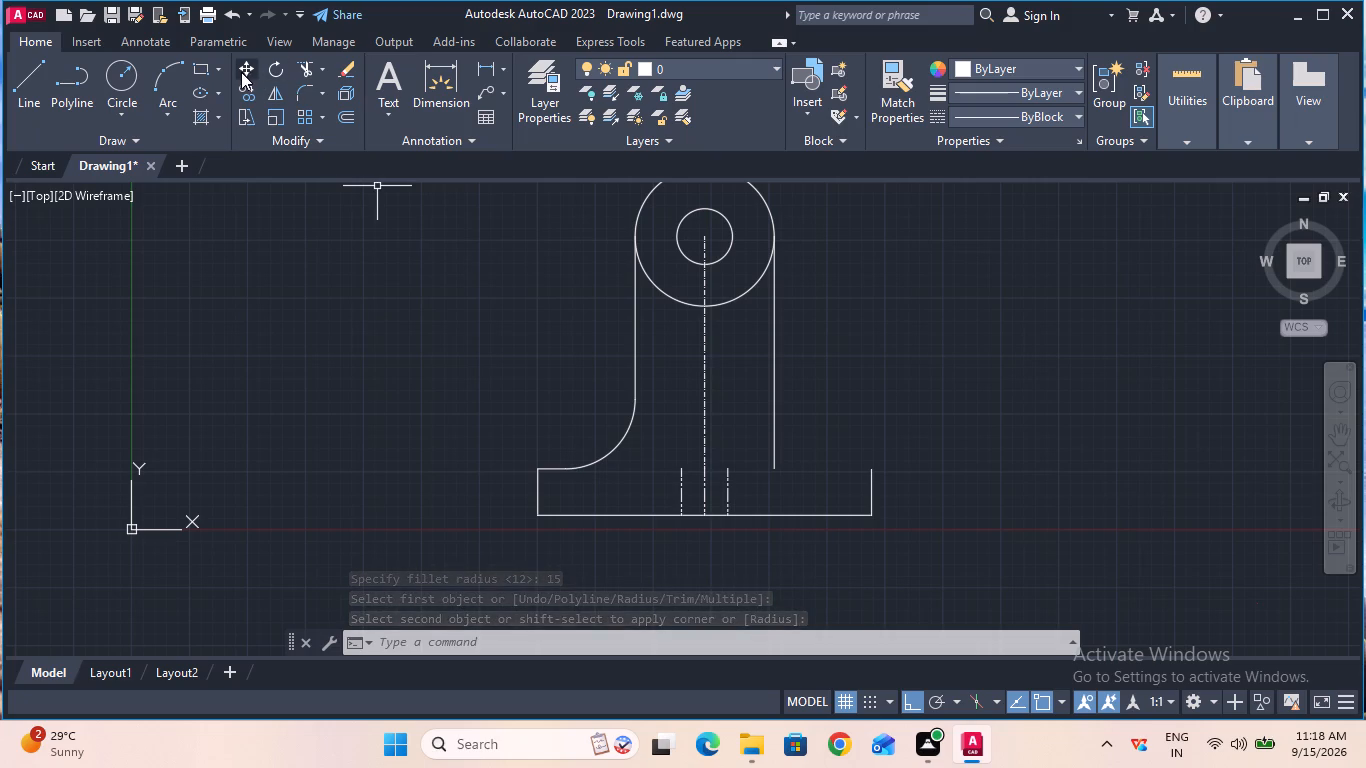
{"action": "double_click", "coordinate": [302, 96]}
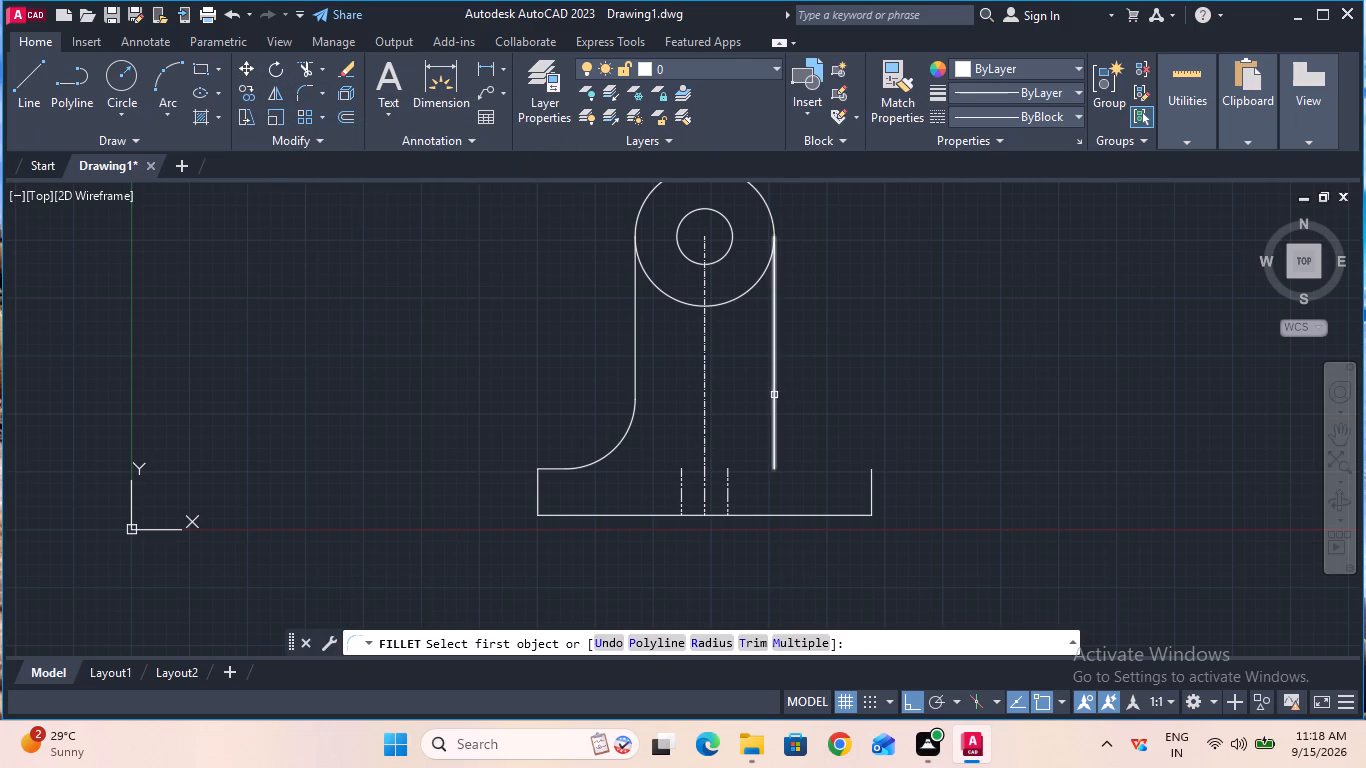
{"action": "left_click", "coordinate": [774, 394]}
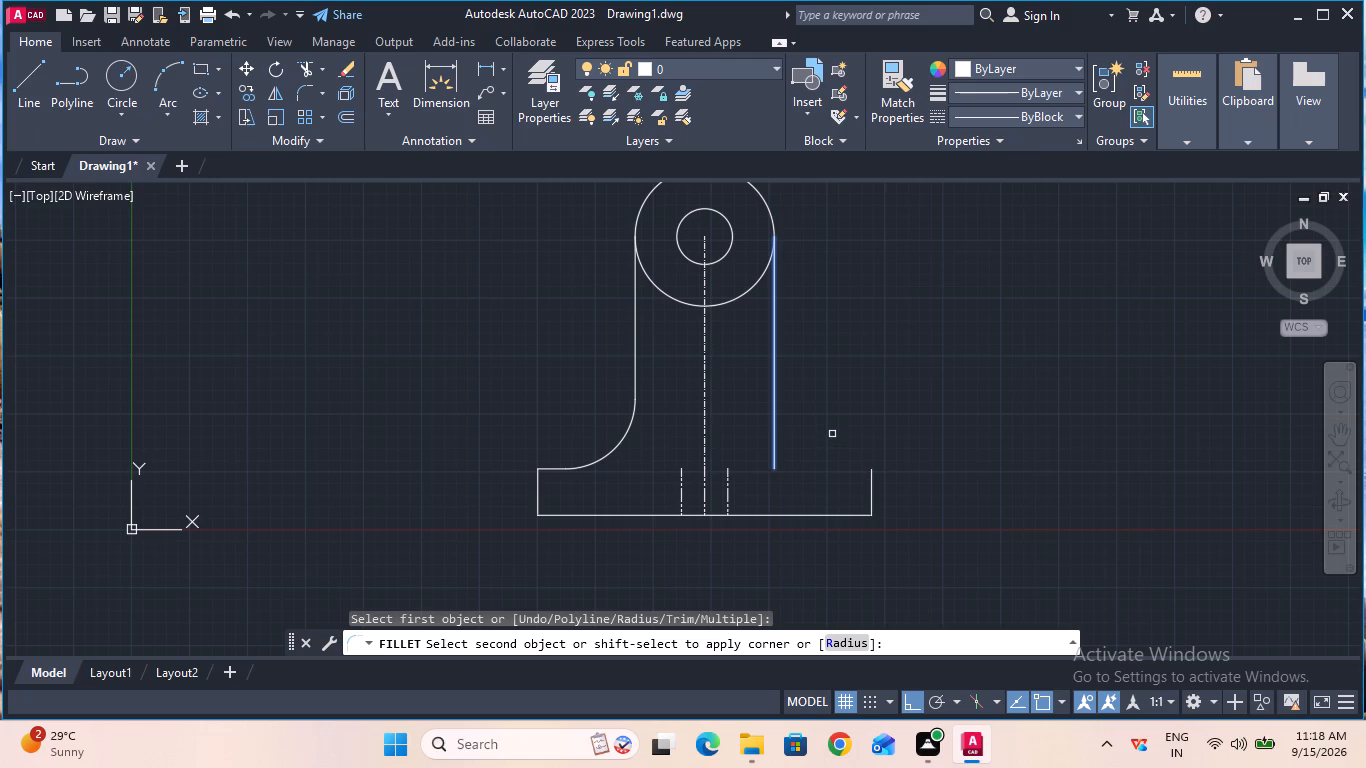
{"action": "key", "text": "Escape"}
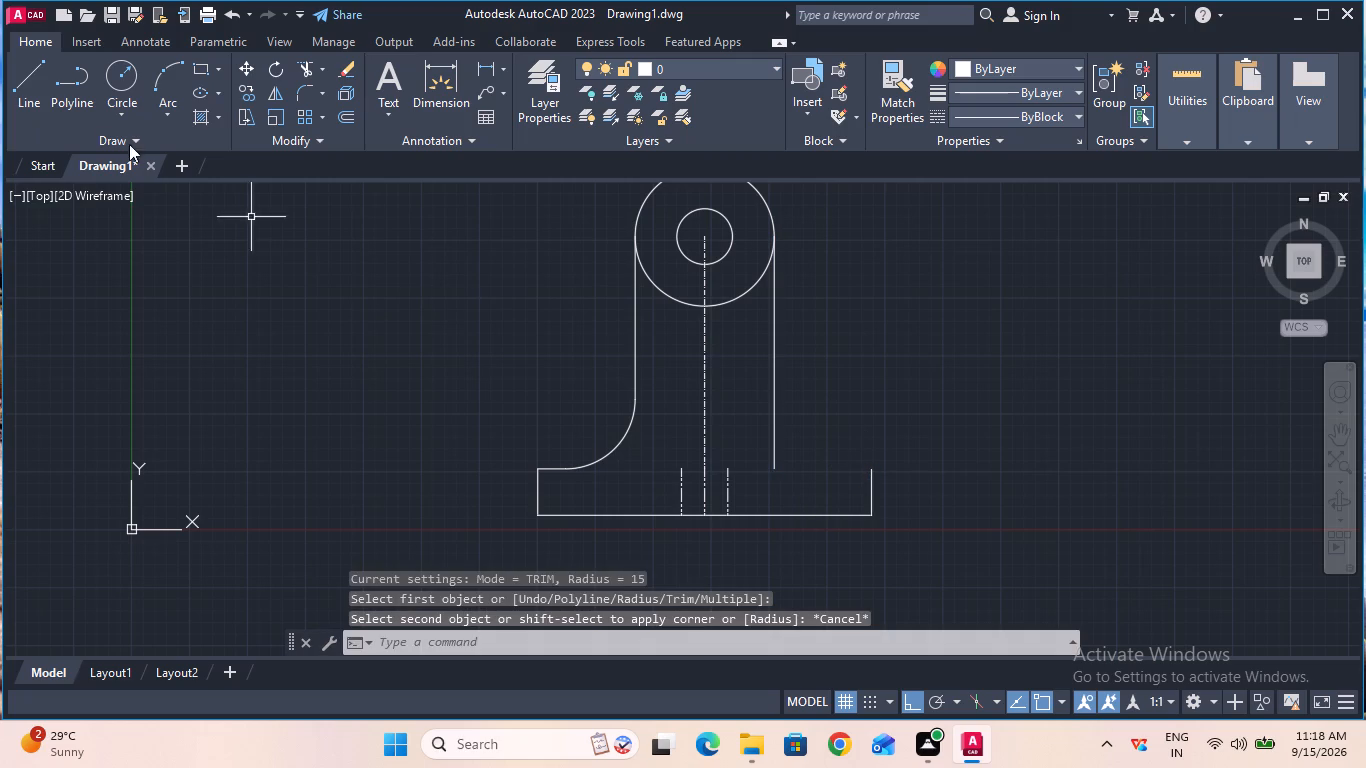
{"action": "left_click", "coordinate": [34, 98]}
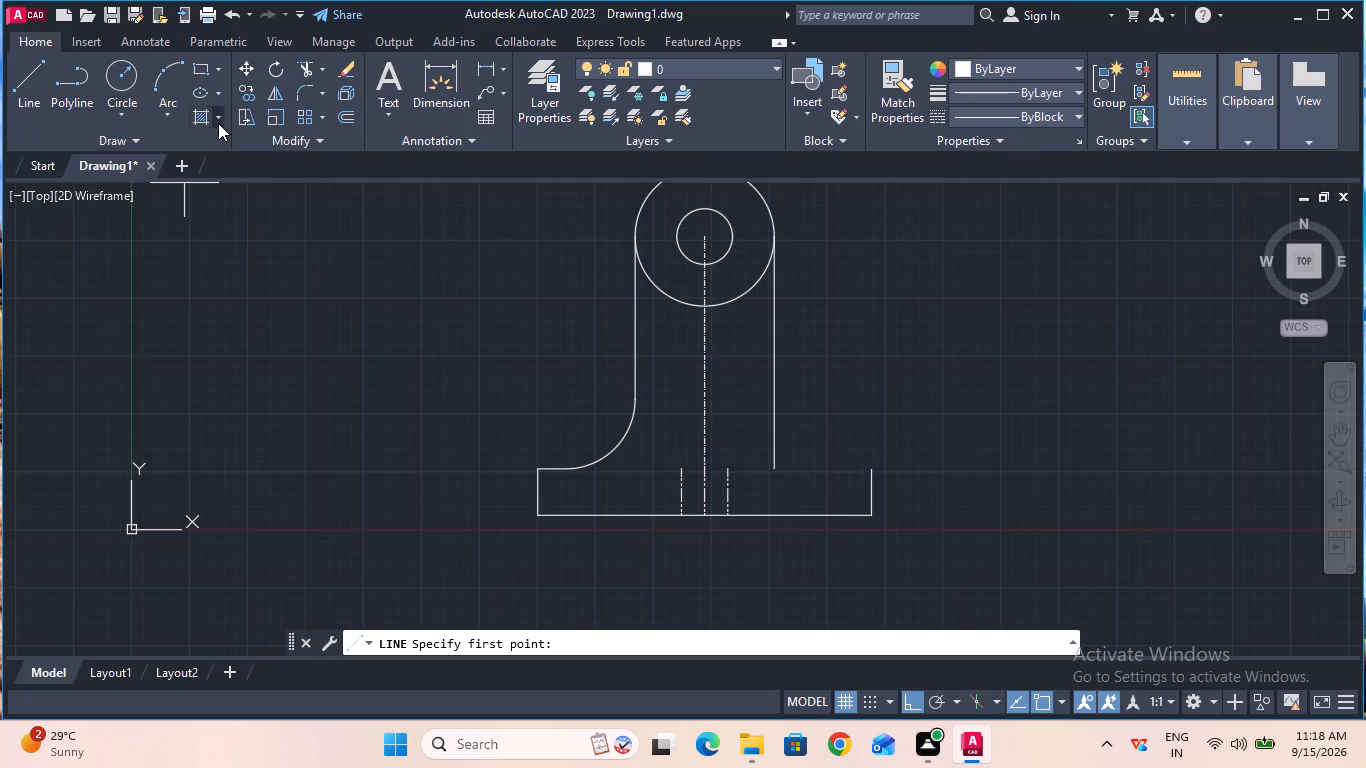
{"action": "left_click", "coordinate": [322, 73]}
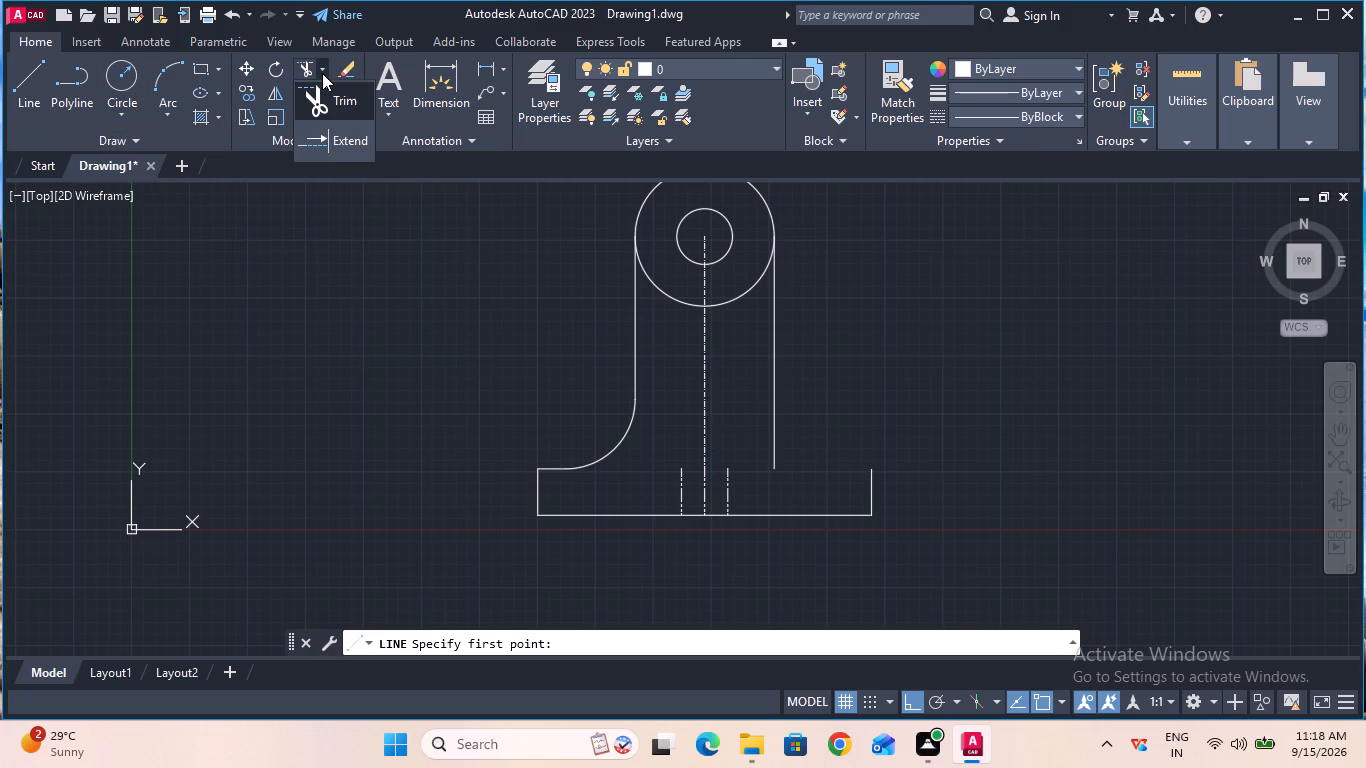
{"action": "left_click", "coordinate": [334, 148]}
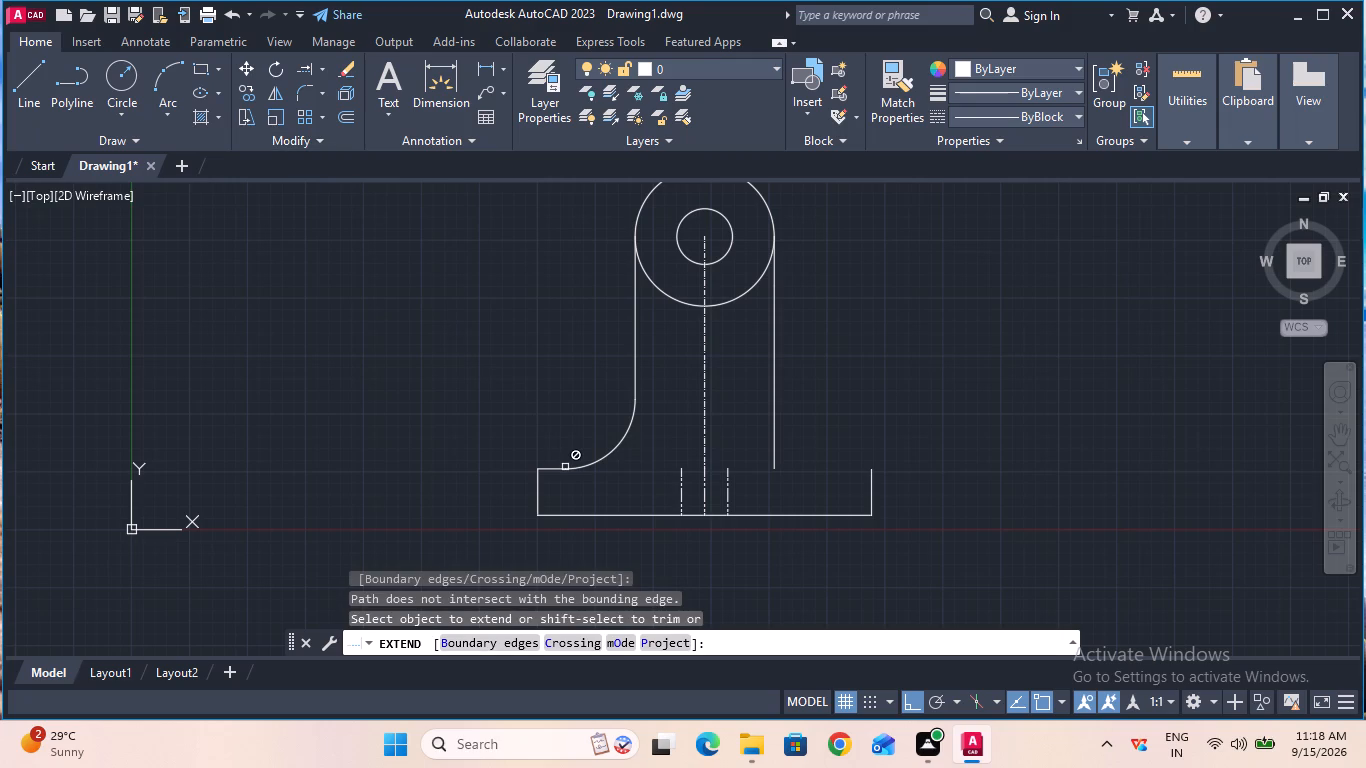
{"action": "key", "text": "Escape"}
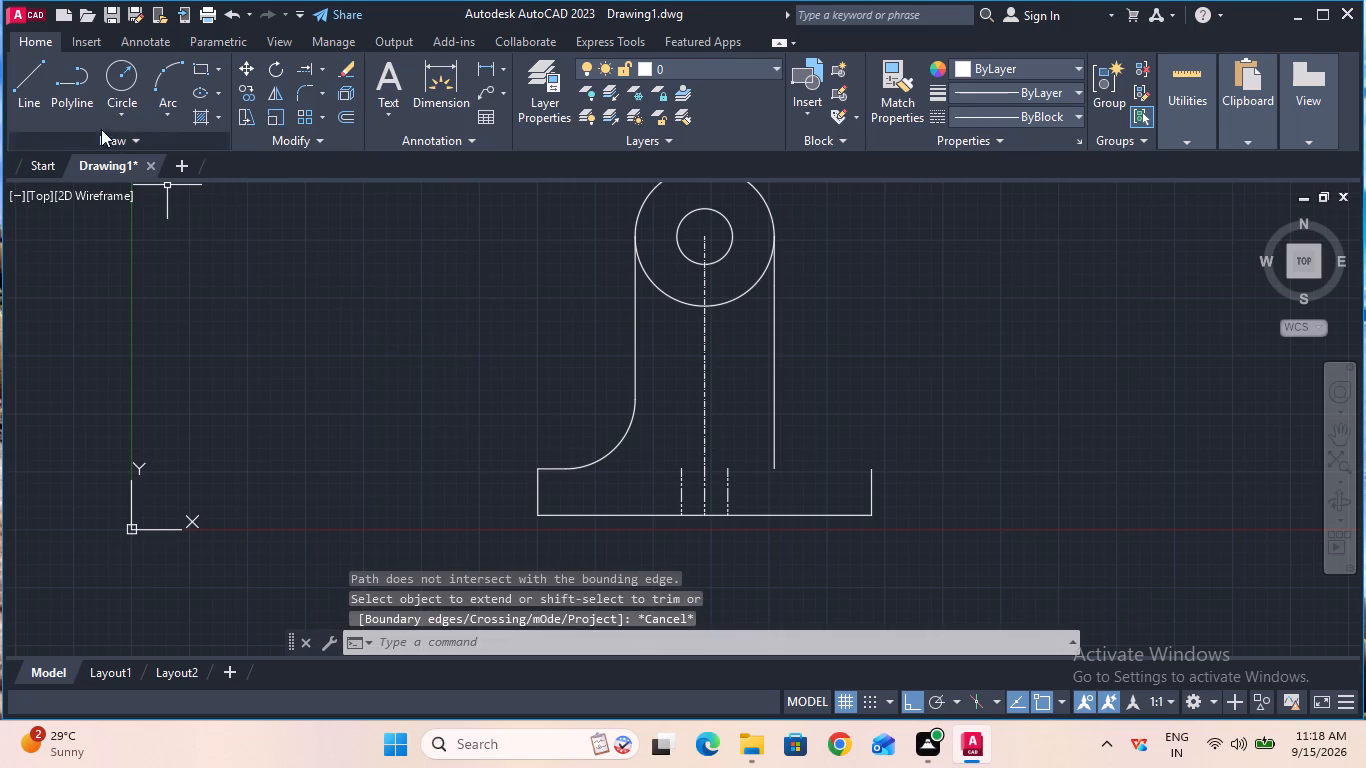
Redraw the base's top edge from the left fillet's lower end to the base's top-right corner.
{"action": "left_click", "coordinate": [41, 92]}
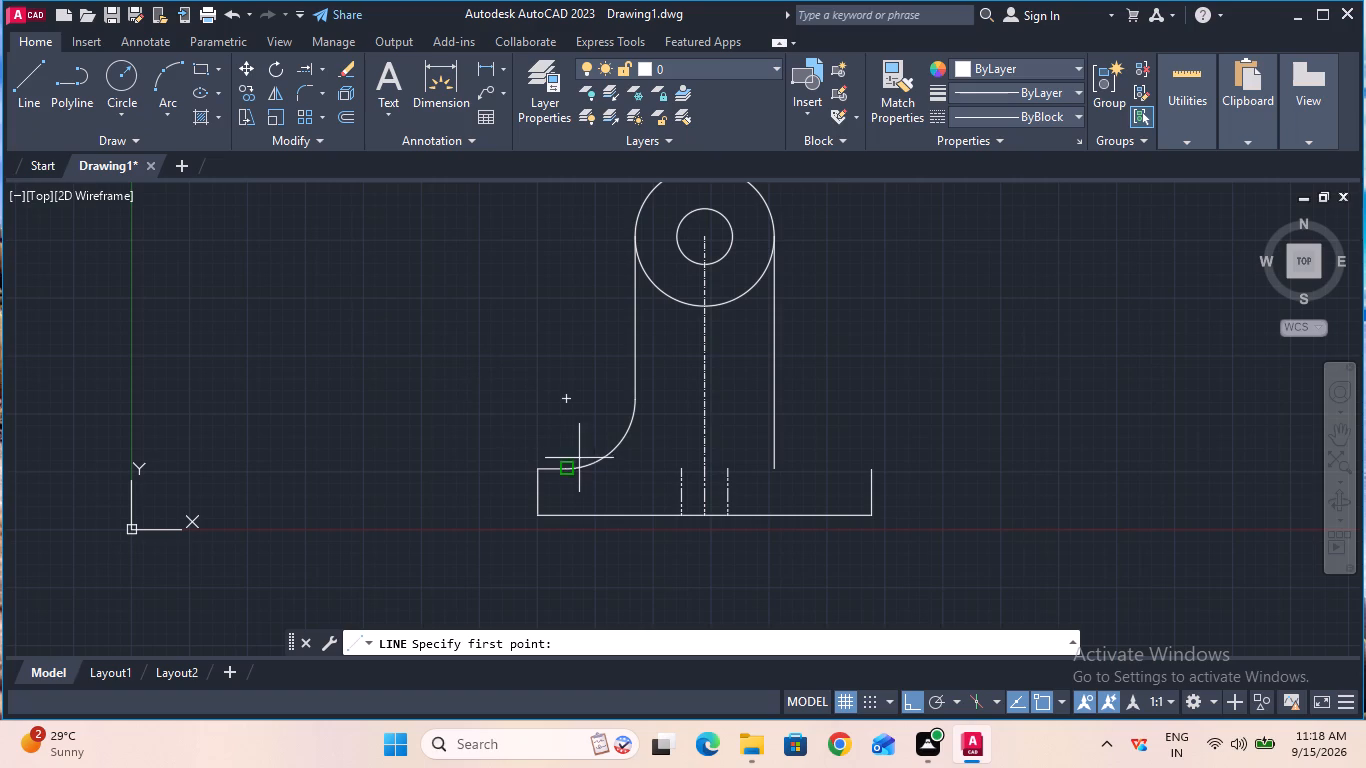
{"action": "left_click", "coordinate": [566, 468]}
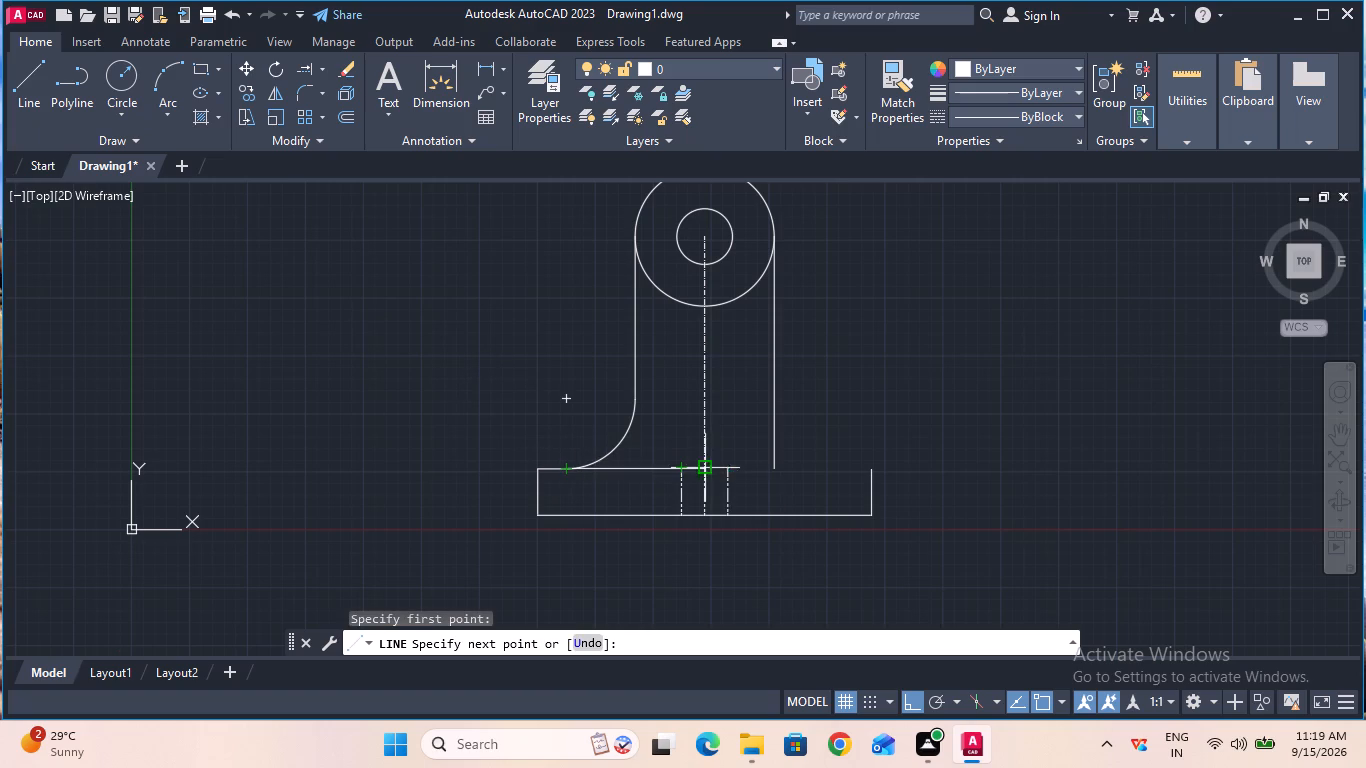
{"action": "left_click", "coordinate": [868, 470]}
{"action": "key", "text": "Escape"}
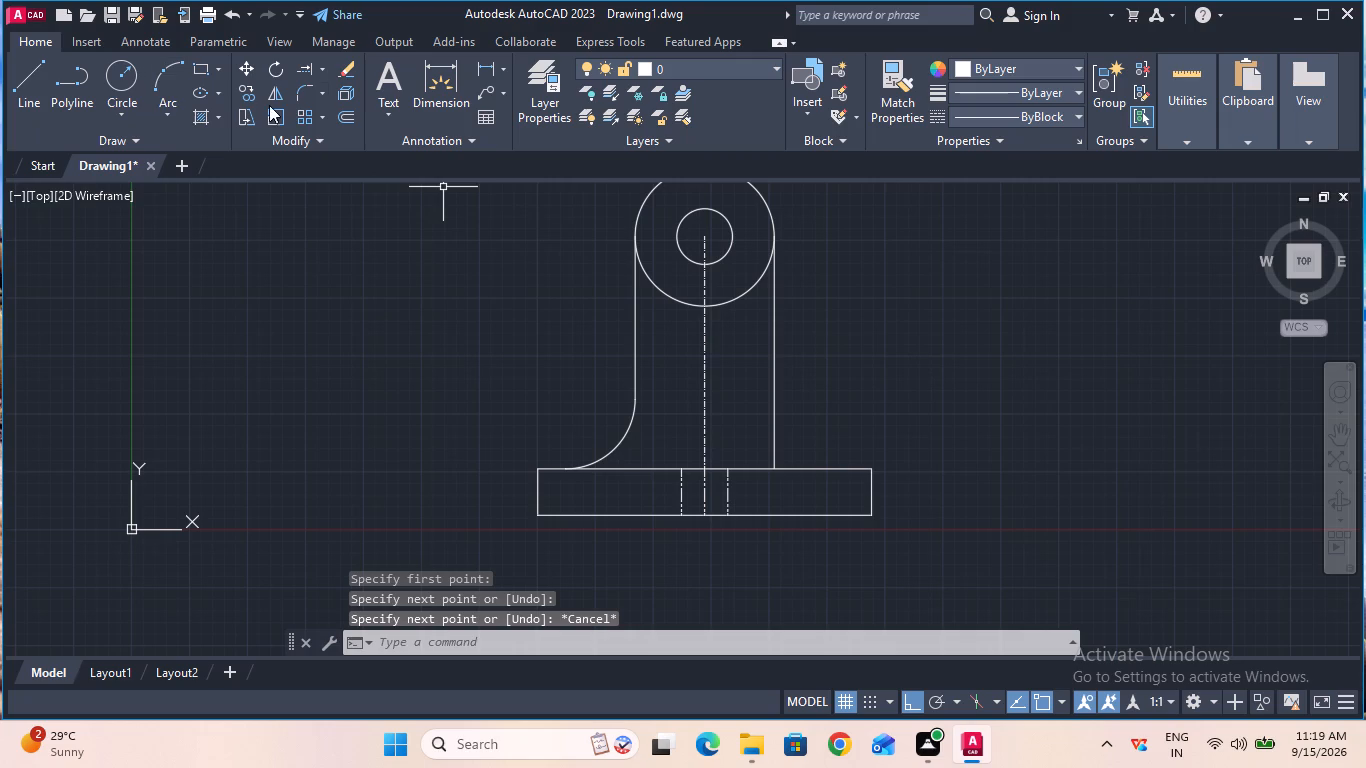
Fillet the right vertical line into the base's top edge with the 15 mm radius.
{"action": "left_click", "coordinate": [306, 103]}
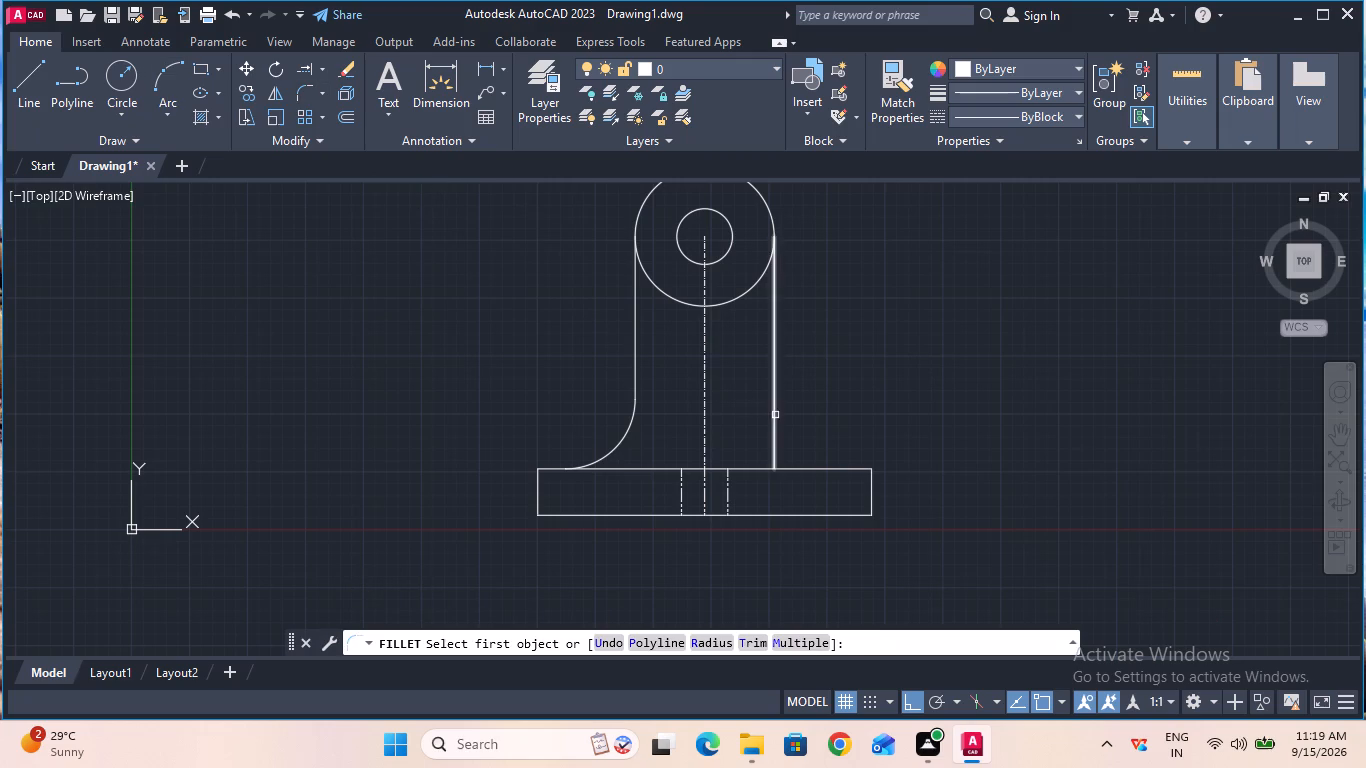
{"action": "left_click", "coordinate": [775, 414]}
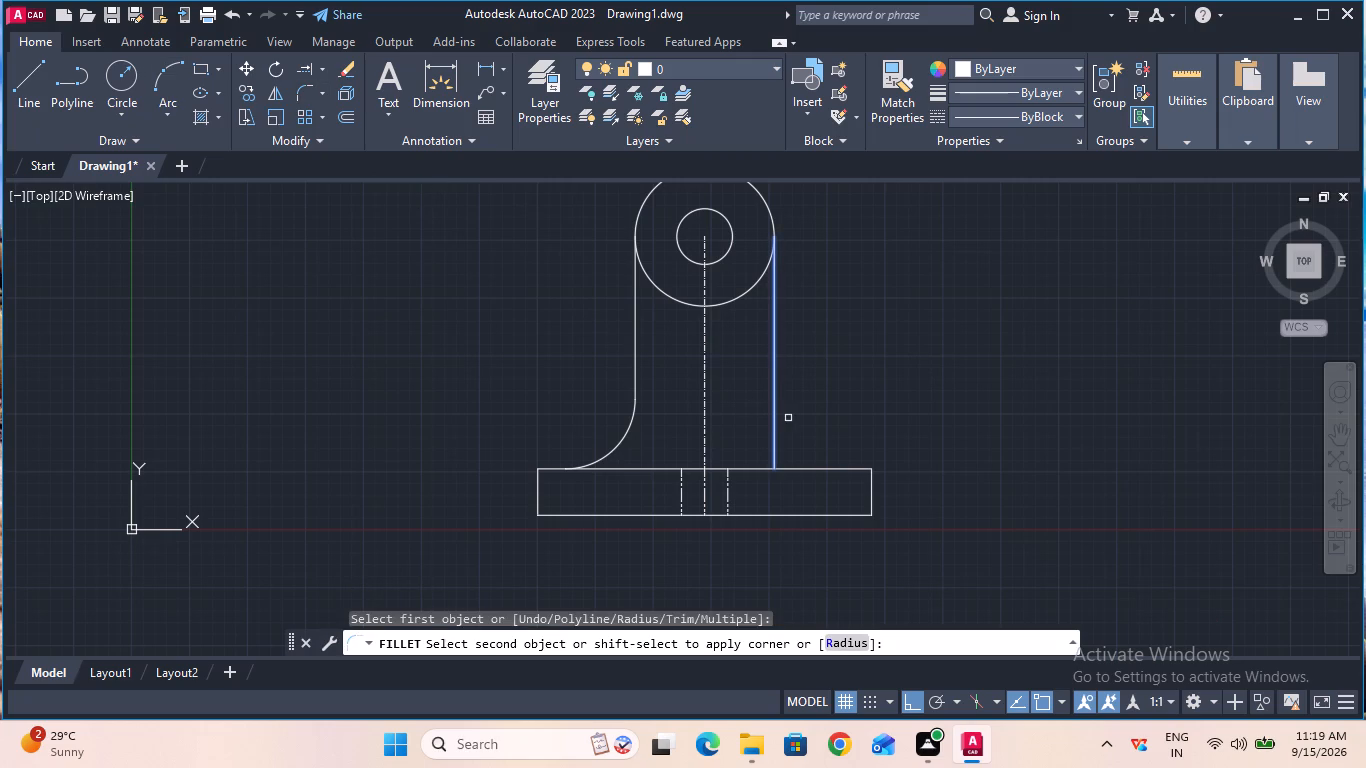
{"action": "left_click", "coordinate": [823, 472]}
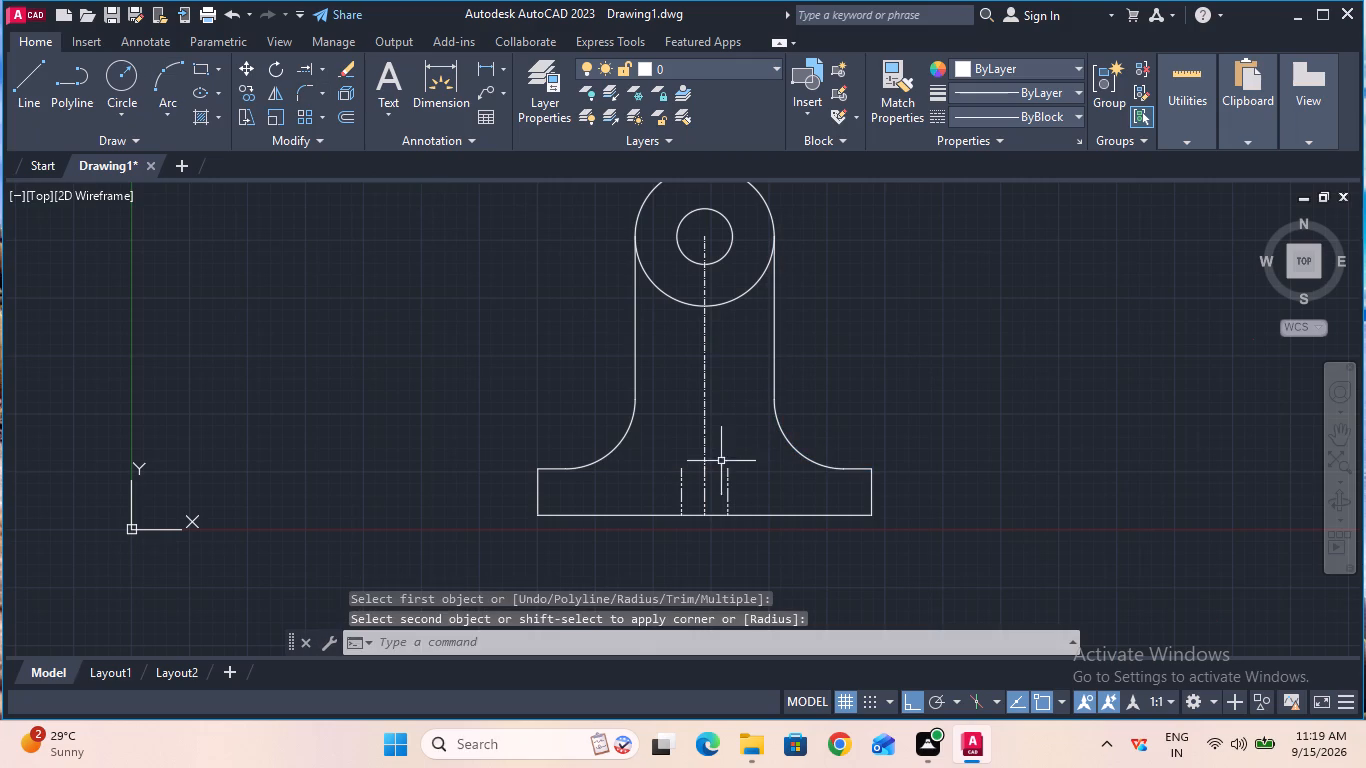
{"action": "key", "text": "Escape"}
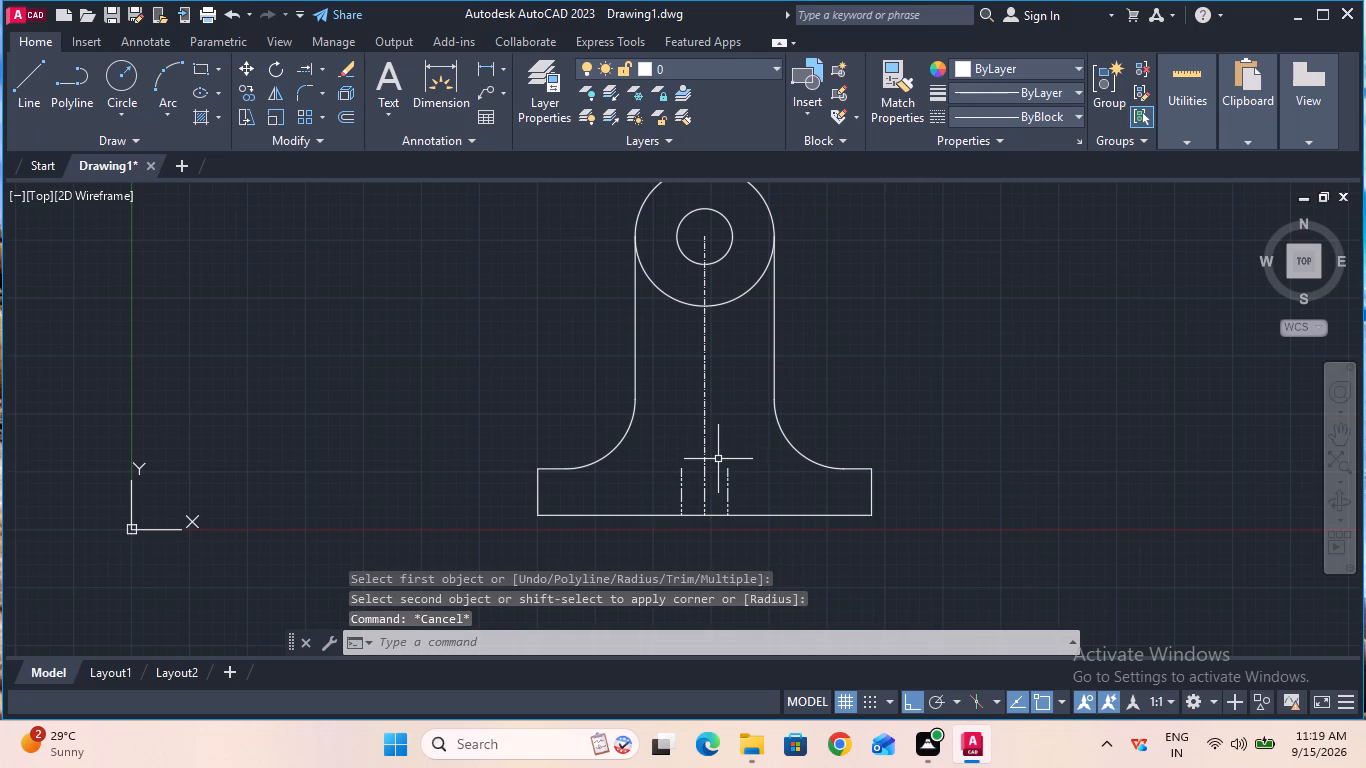
Draw a horizontal line along the base's top between the lower ends of the two fillets.
{"action": "left_click", "coordinate": [42, 74]}
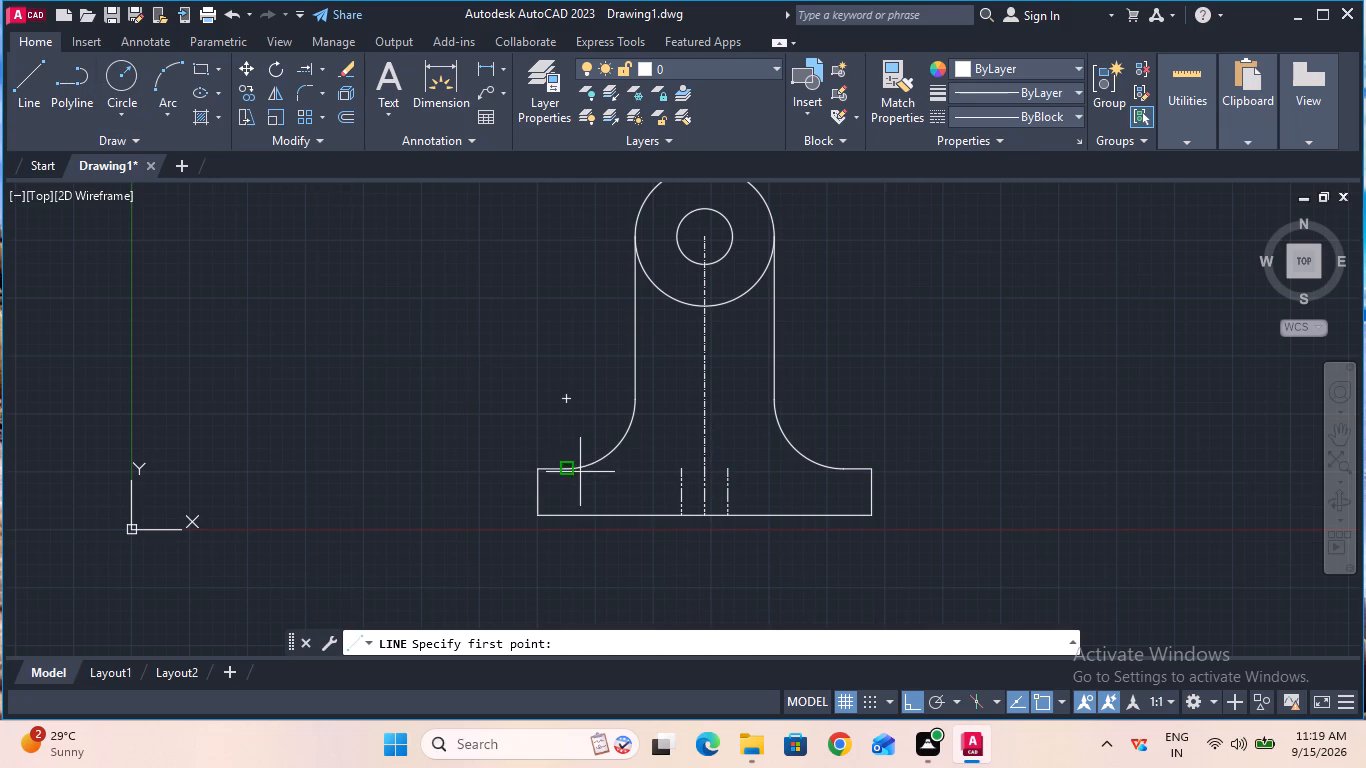
{"action": "left_click", "coordinate": [564, 468]}
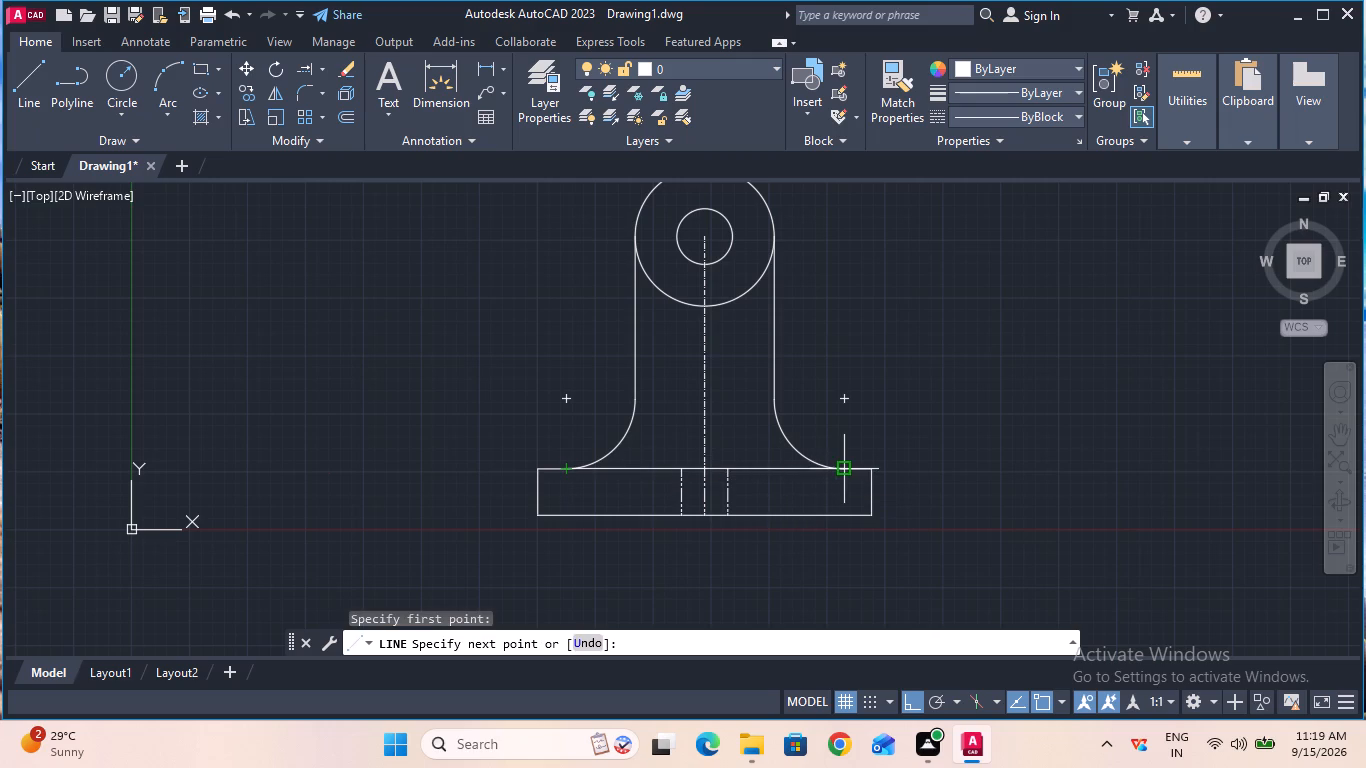
{"action": "left_click", "coordinate": [841, 473]}
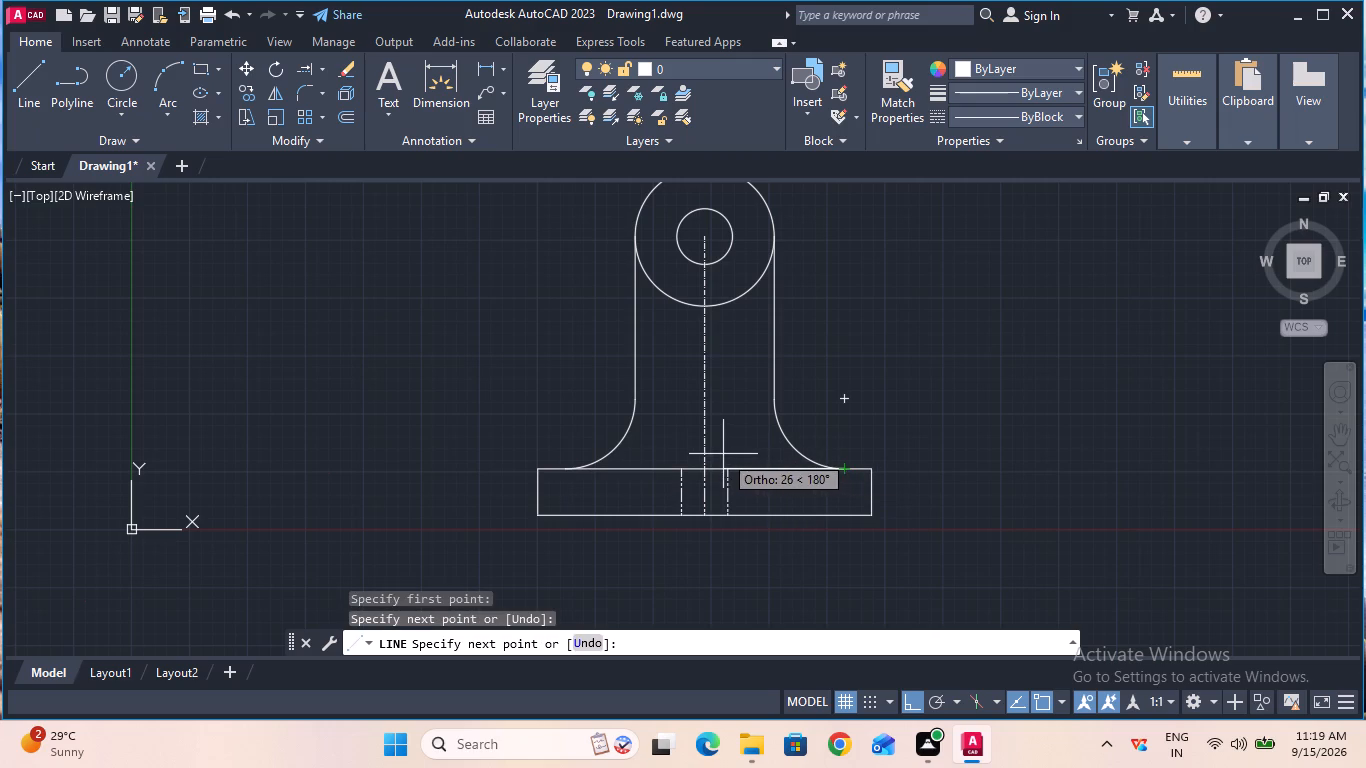
{"action": "key", "text": "Escape"}
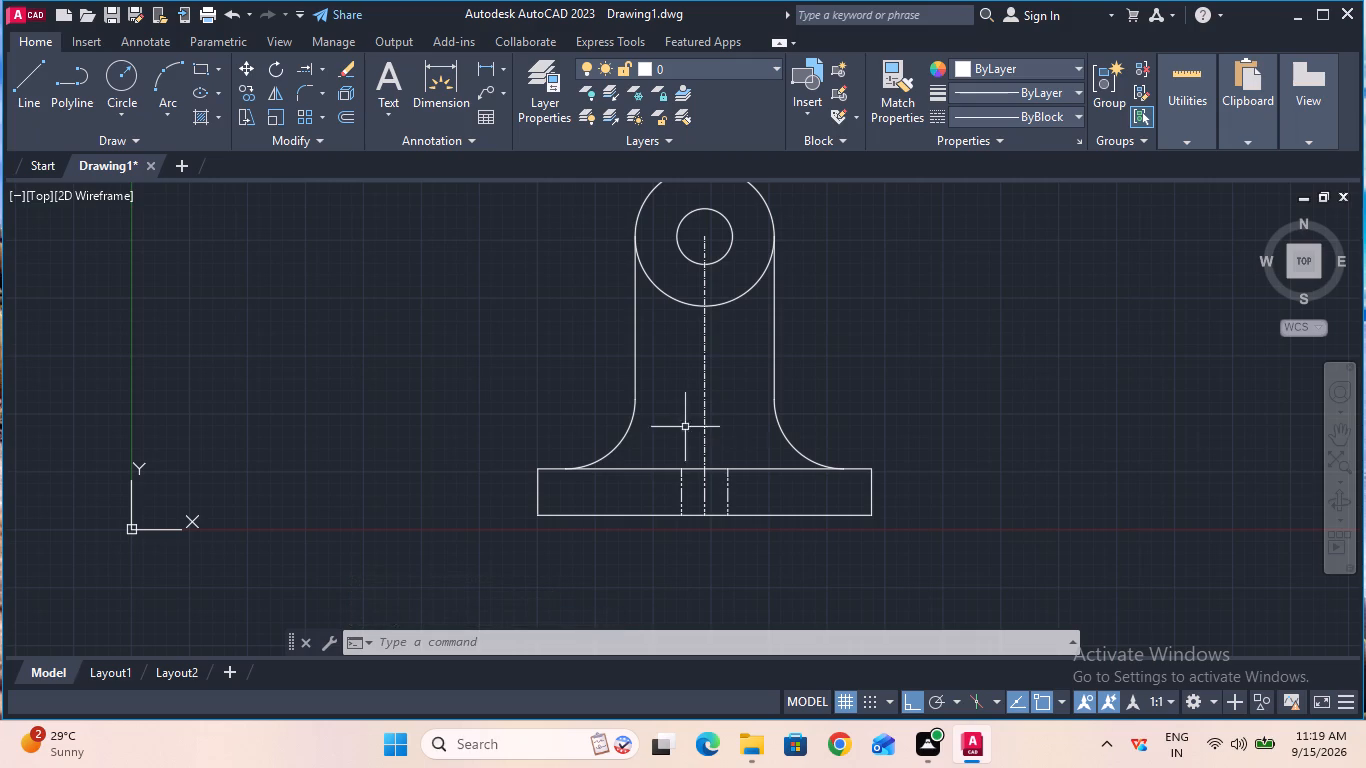
{"action": "key", "text": "Escape"}
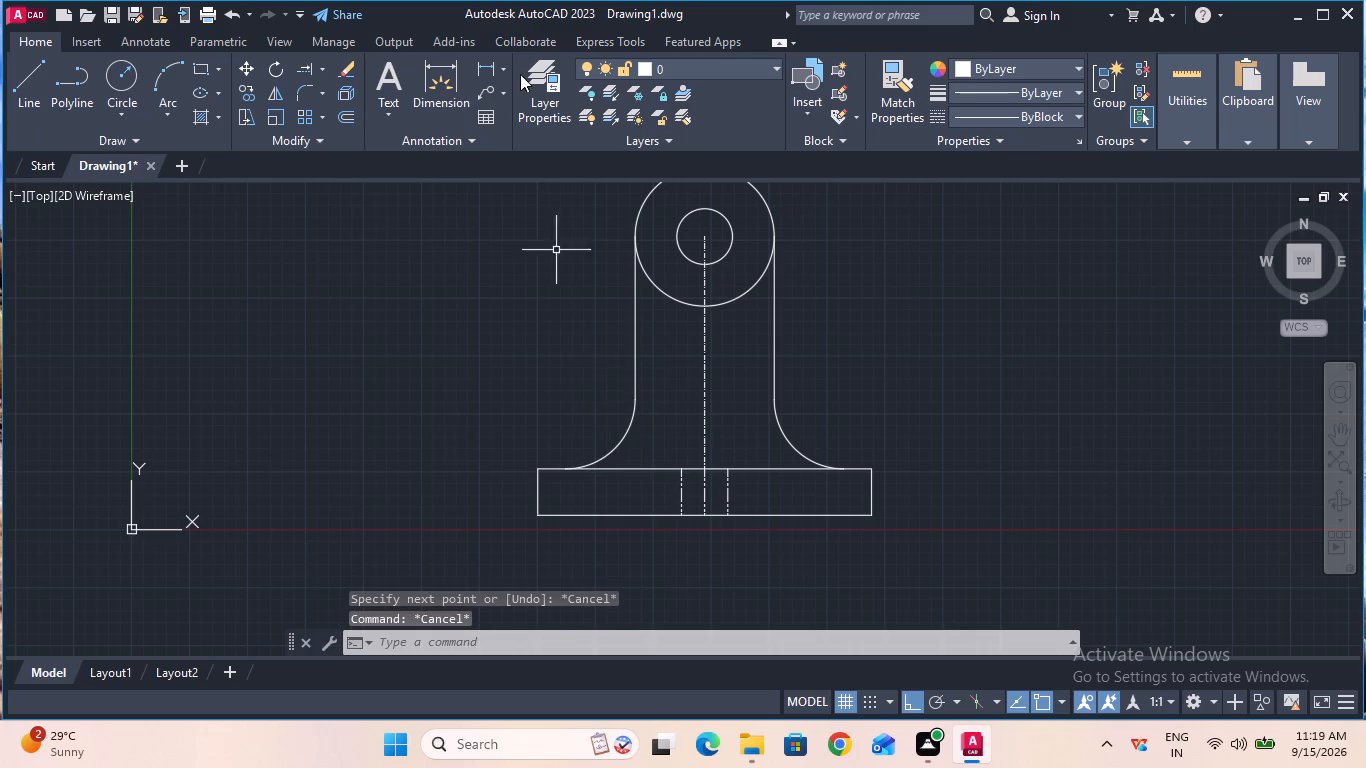
Check the left fillet's radius with the Radius dimension command.
{"action": "left_click", "coordinate": [507, 65]}
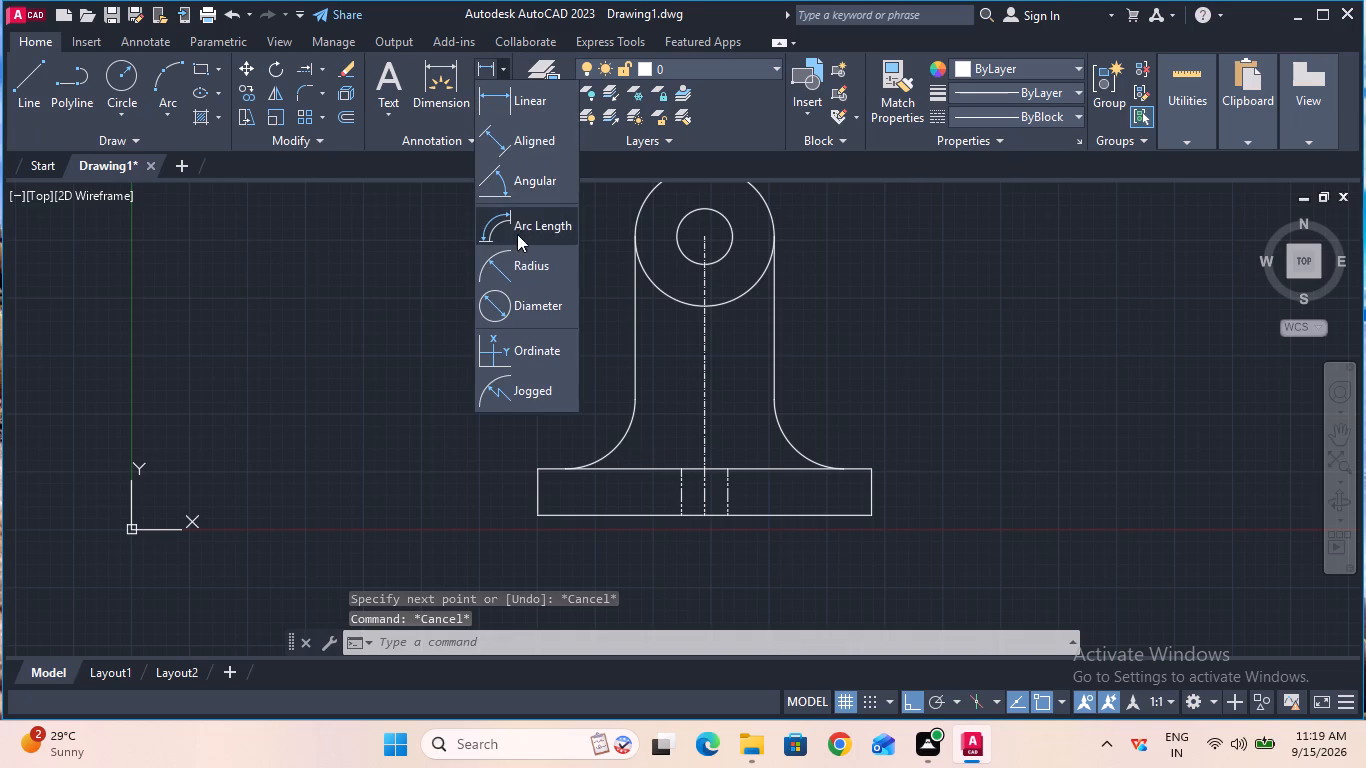
{"action": "left_click", "coordinate": [518, 258]}
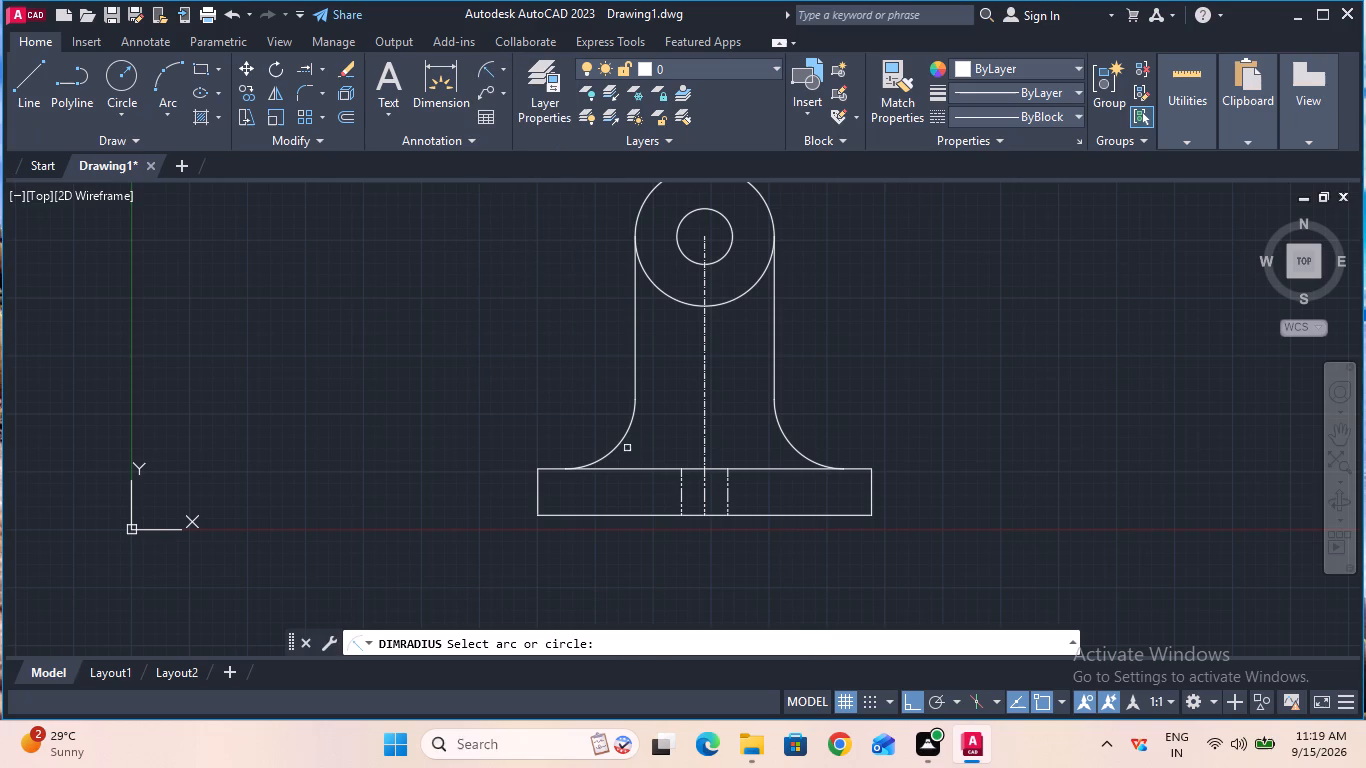
{"action": "left_click", "coordinate": [619, 442]}
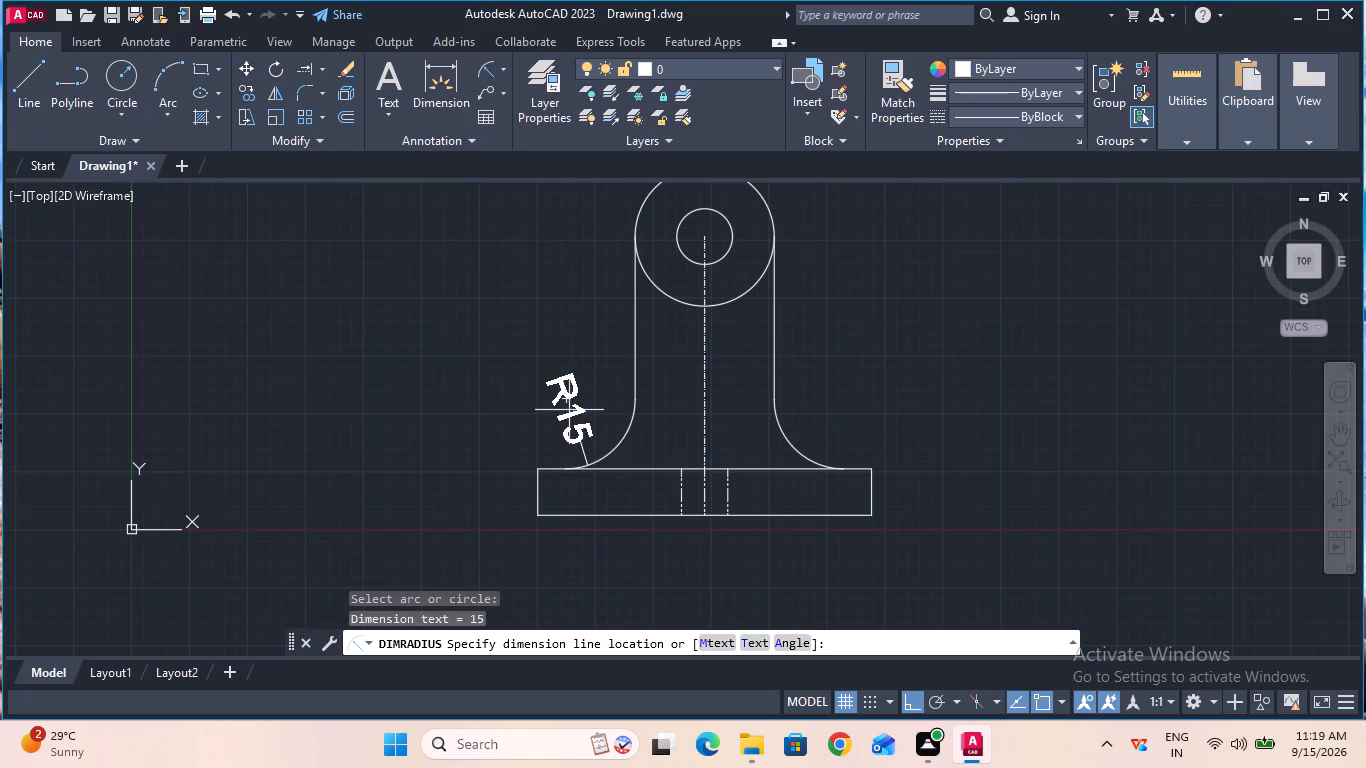
{"action": "key", "text": "Escape"}
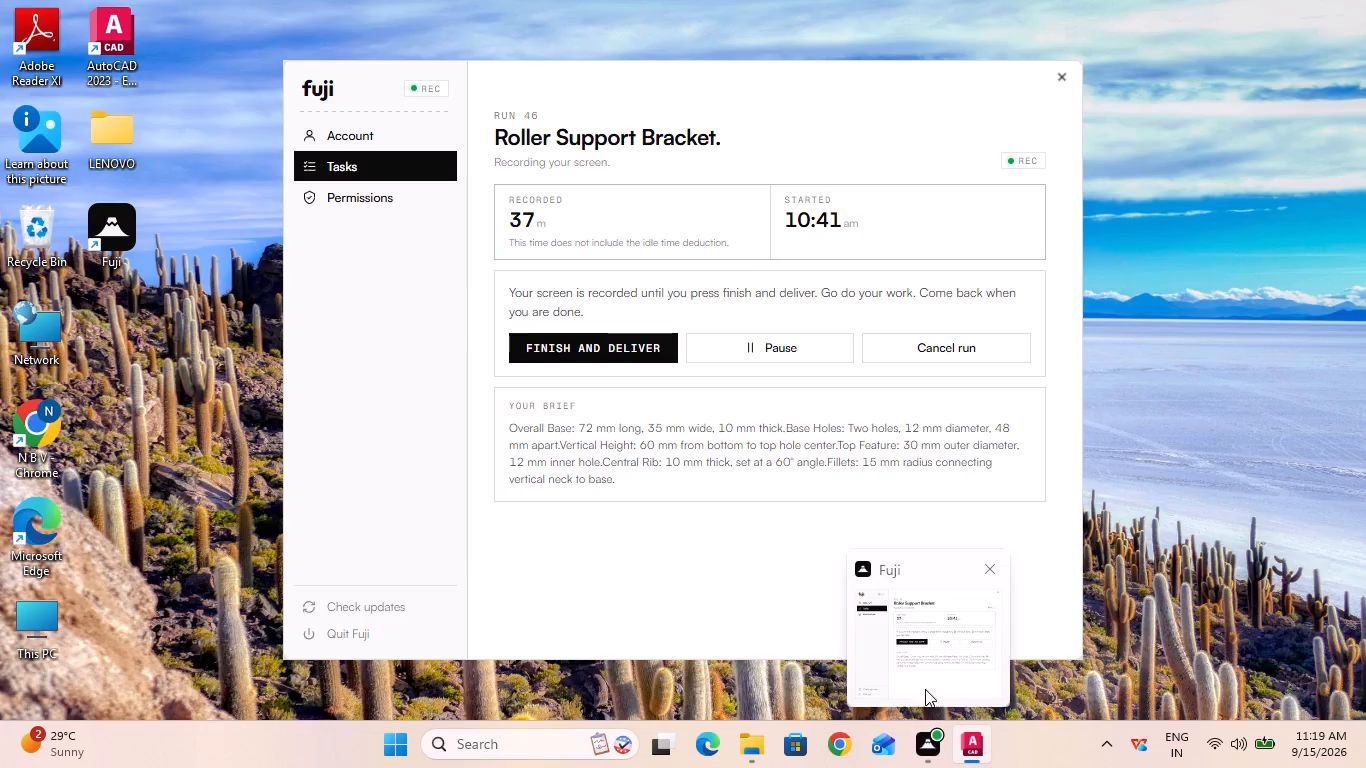
Return to AutoCAD and draw the central rib outline on the base's top edge, about 30 mm high and 10 mm wide.
{"action": "left_click", "coordinate": [1016, 739]}
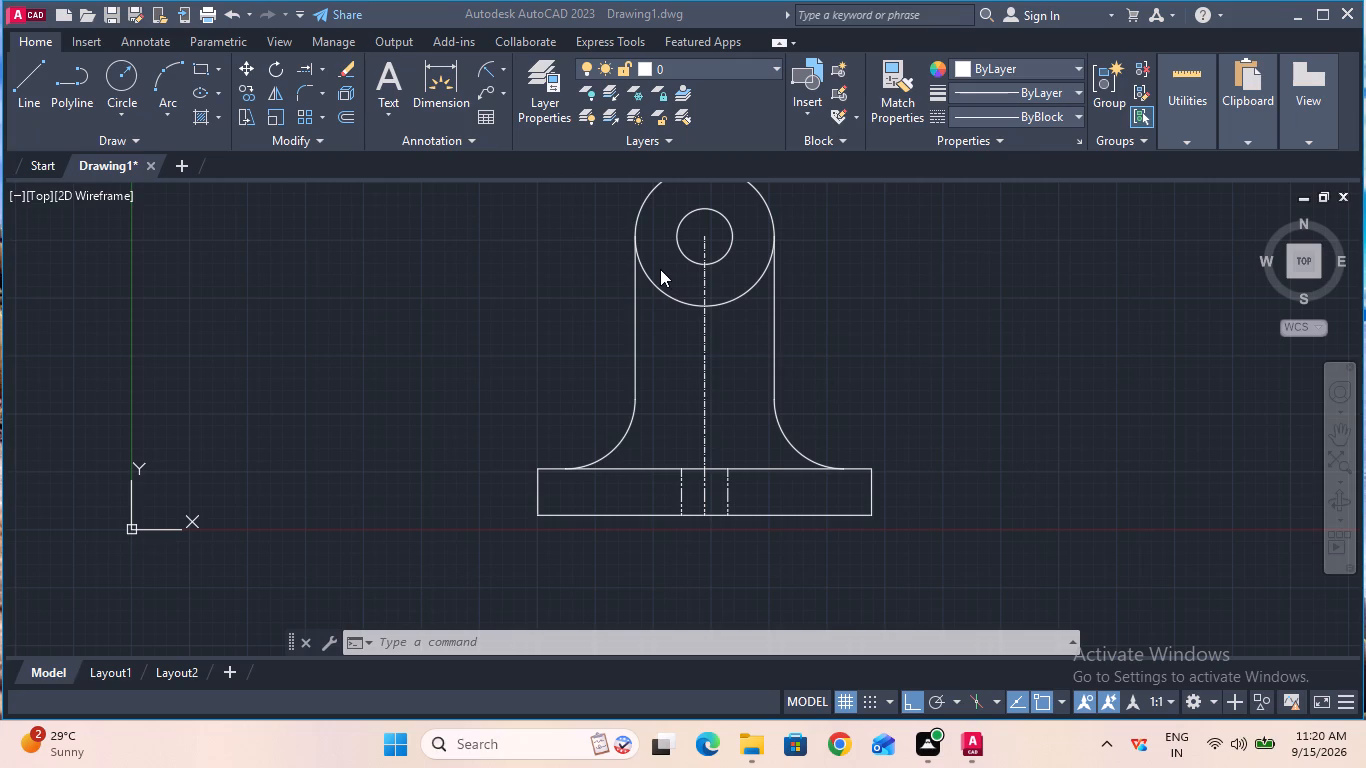
{"action": "left_click", "coordinate": [37, 100]}
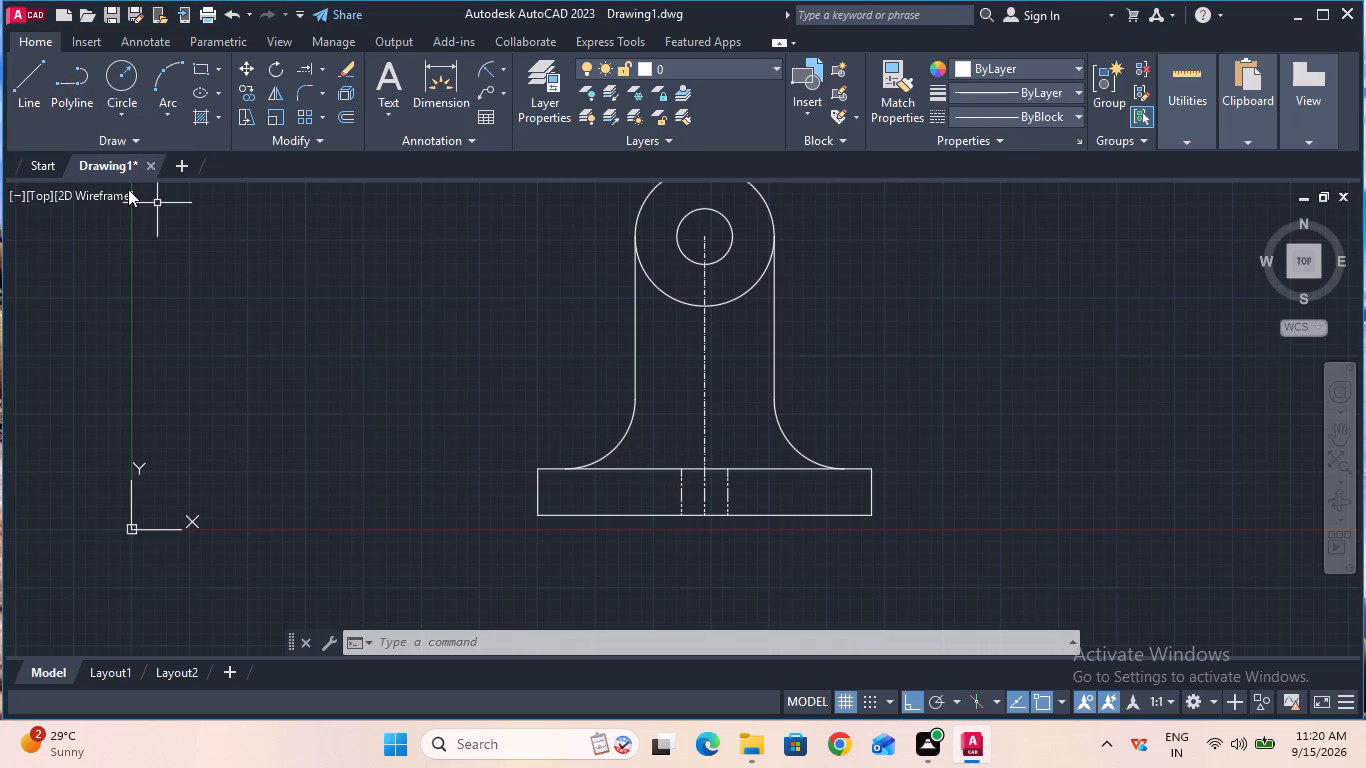
{"action": "left_click", "coordinate": [37, 88]}
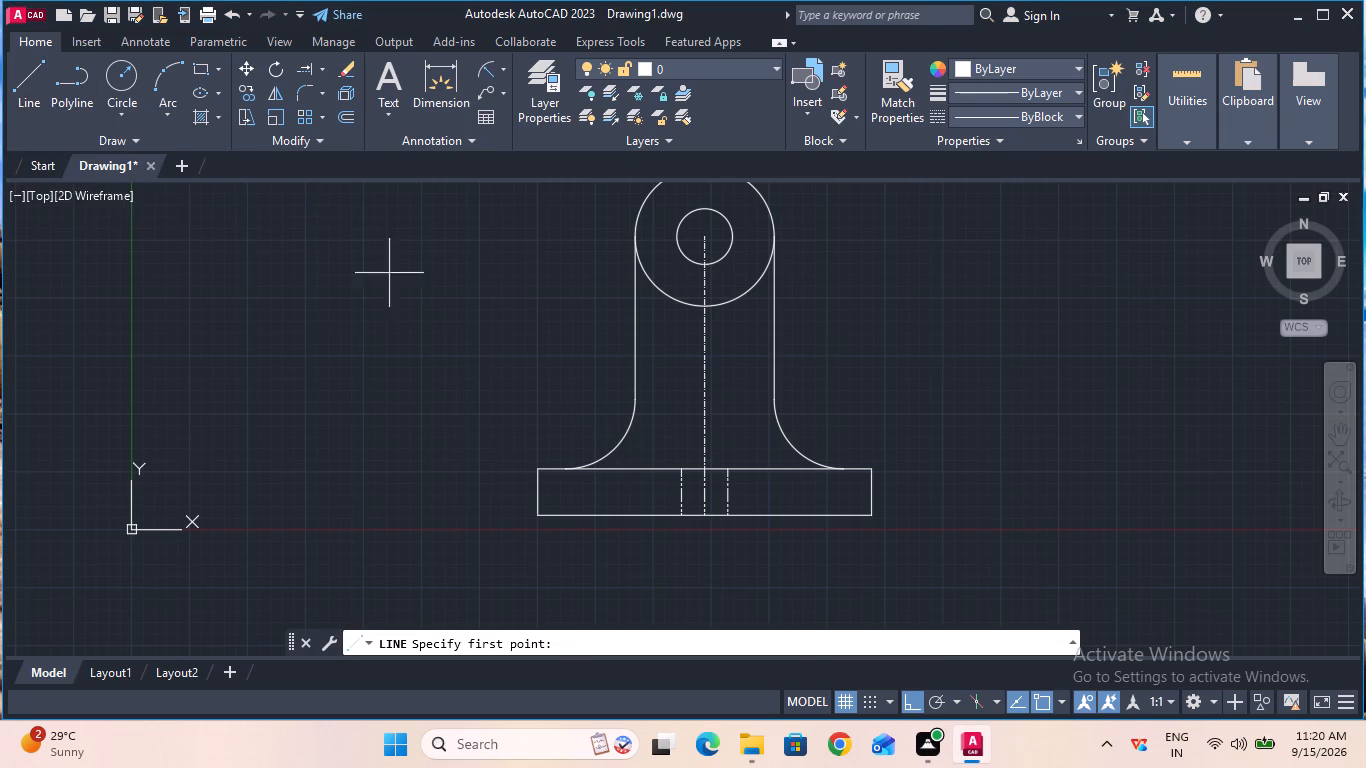
{"action": "left_click", "coordinate": [682, 471]}
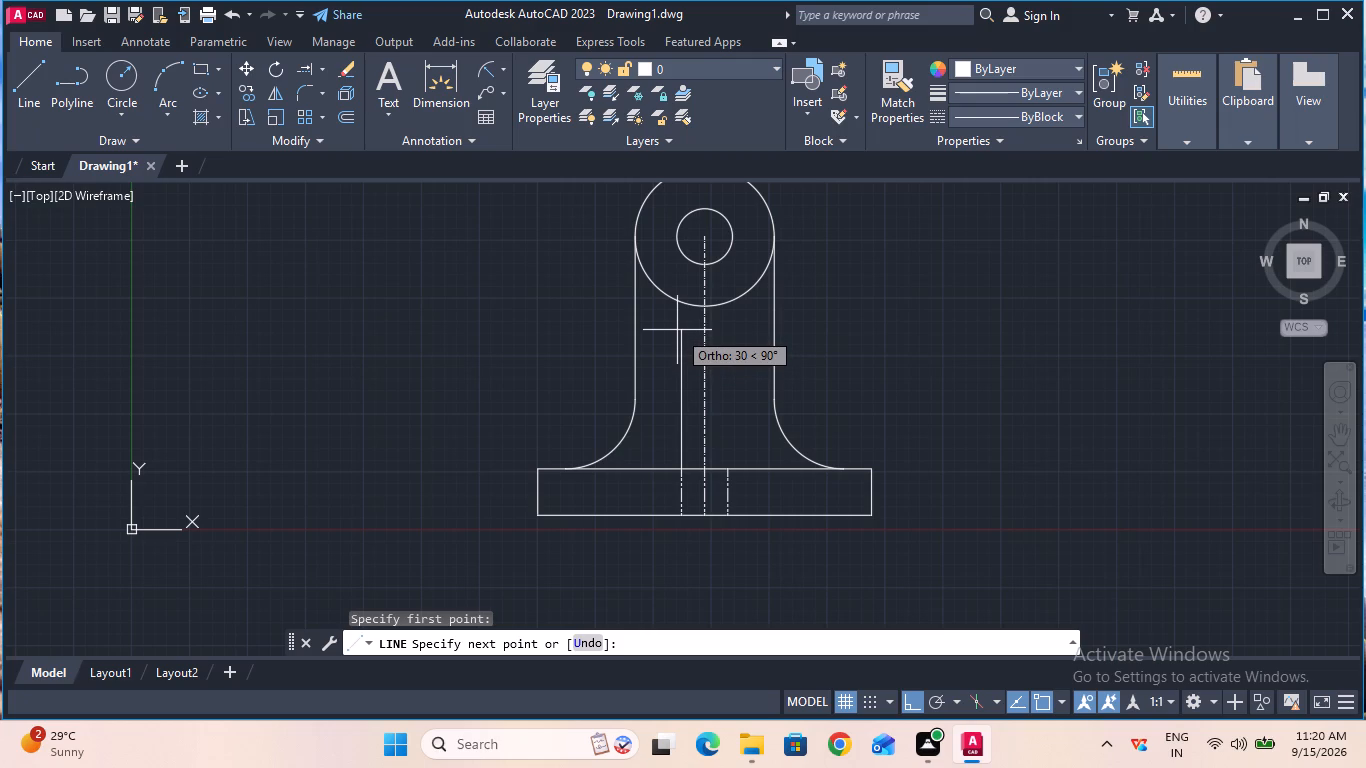
{"action": "left_click", "coordinate": [677, 330]}
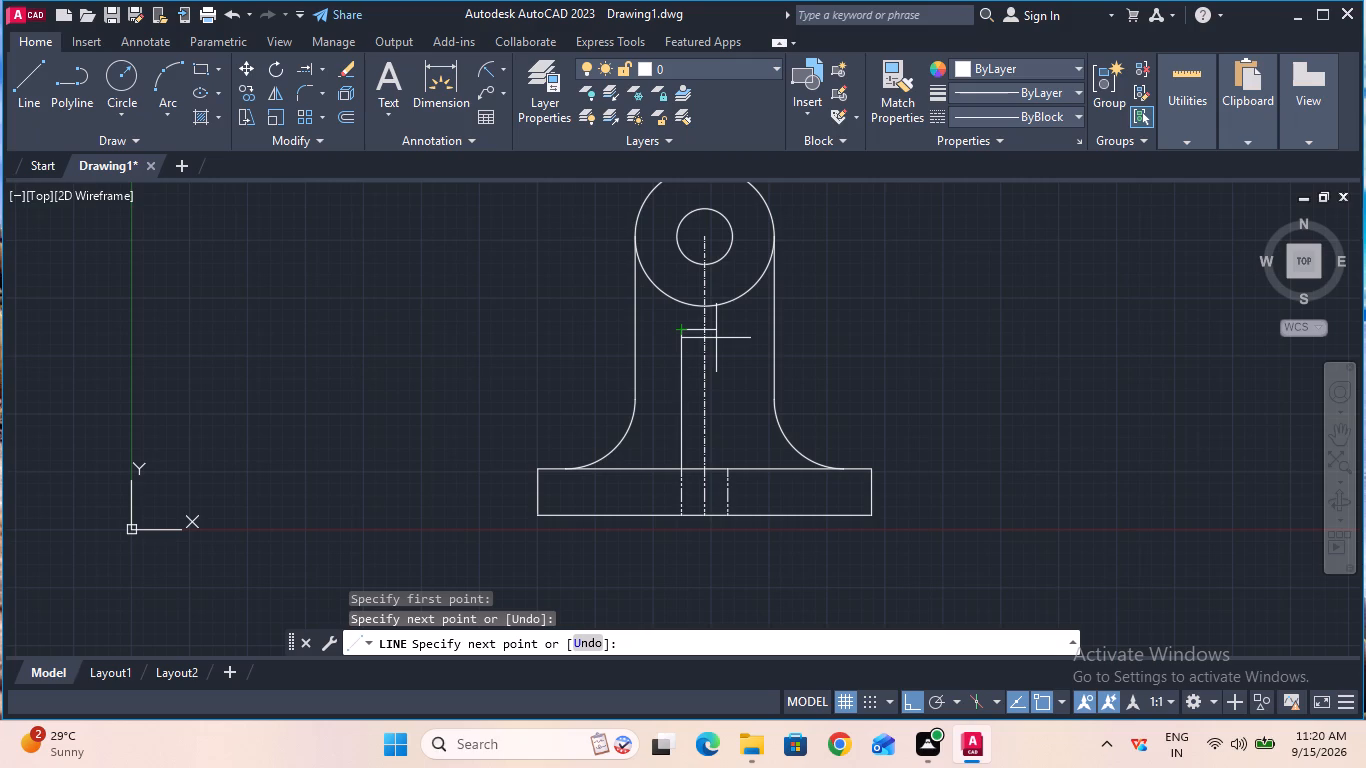
{"action": "key", "text": "1"}
{"action": "key", "text": "0"}
{"action": "key", "text": "Return"}
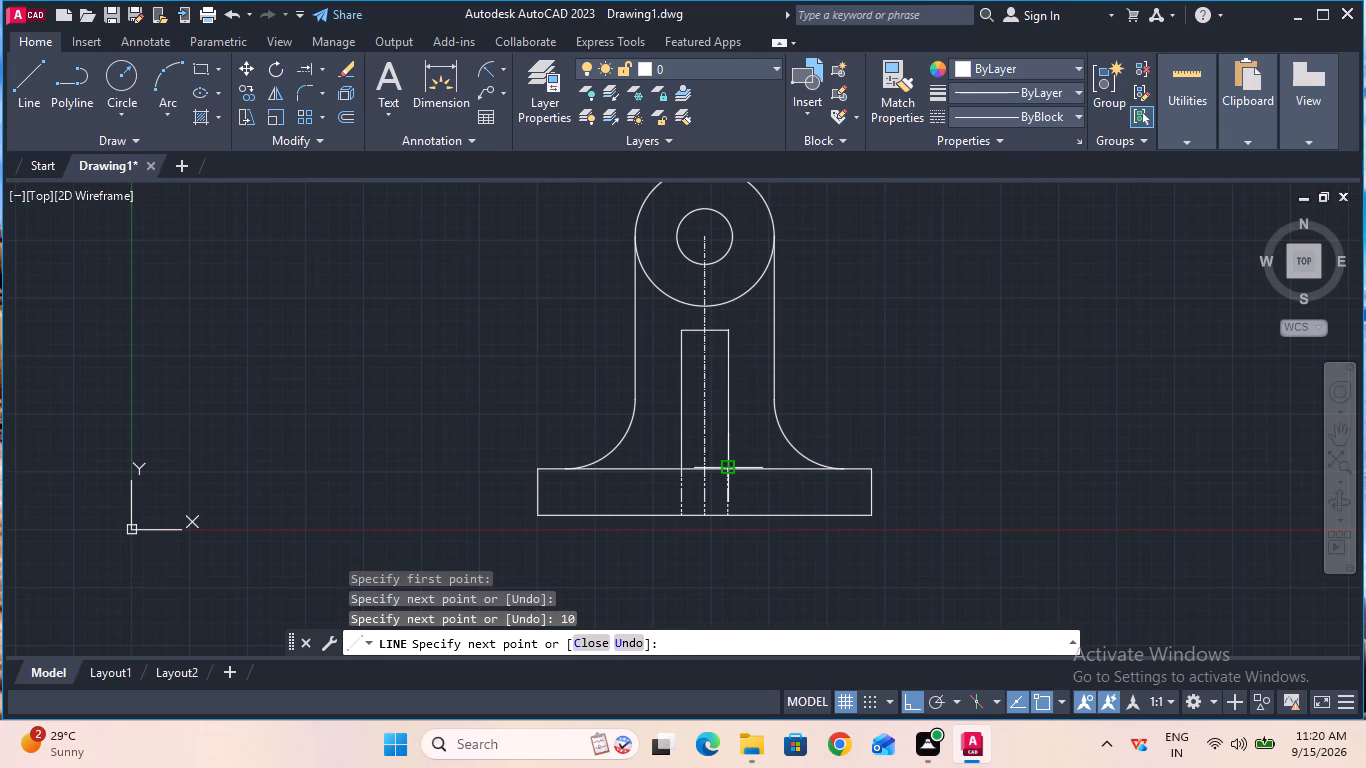
{"action": "left_click", "coordinate": [729, 471]}
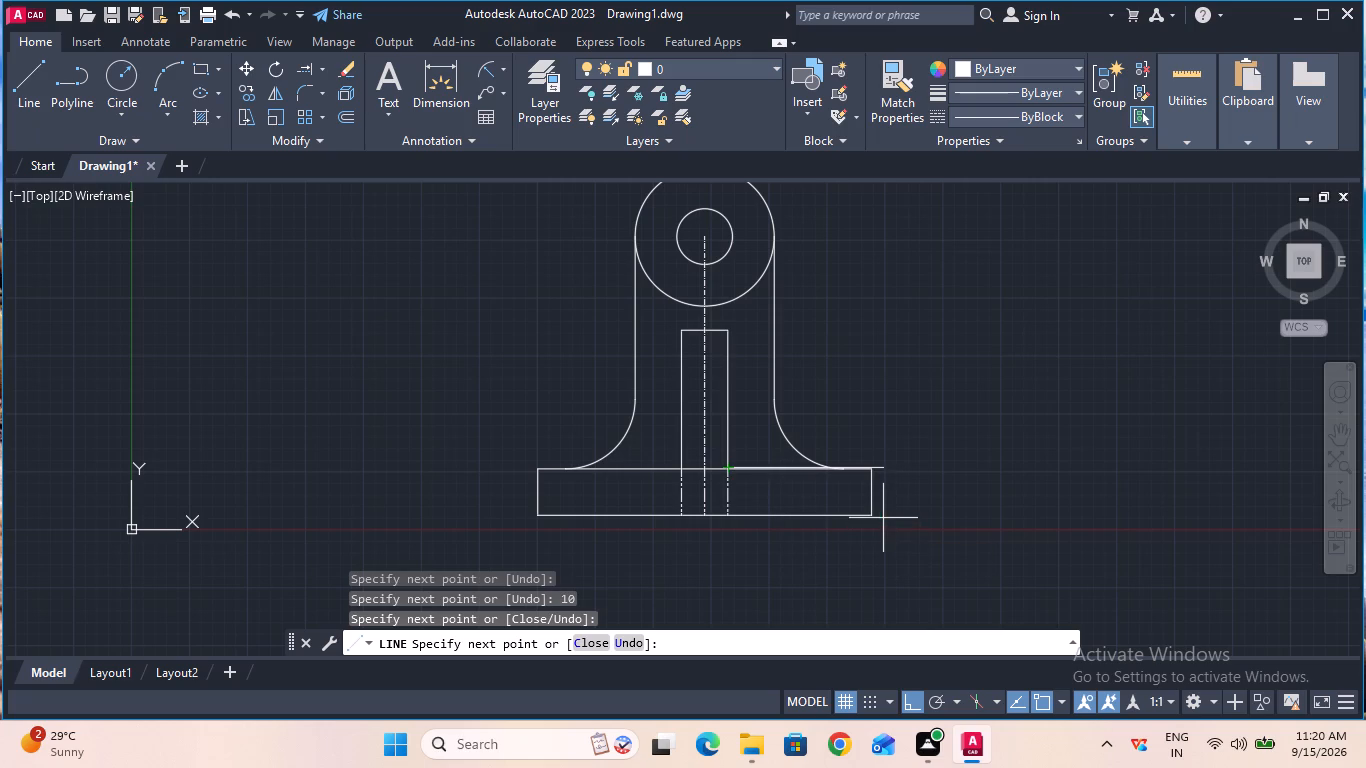
{"action": "key", "text": "Escape"}
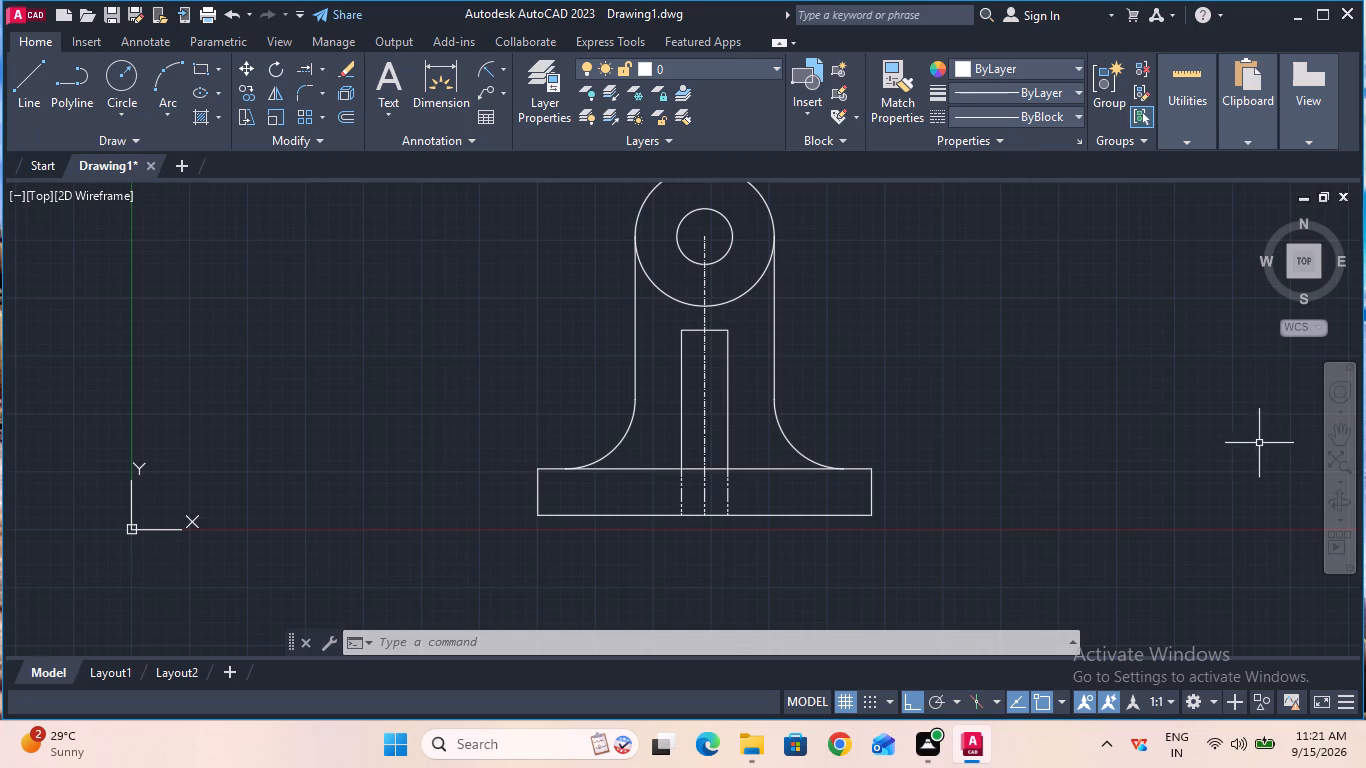
Set the current linetype to CENTER.
{"action": "left_click", "coordinate": [1307, 444]}
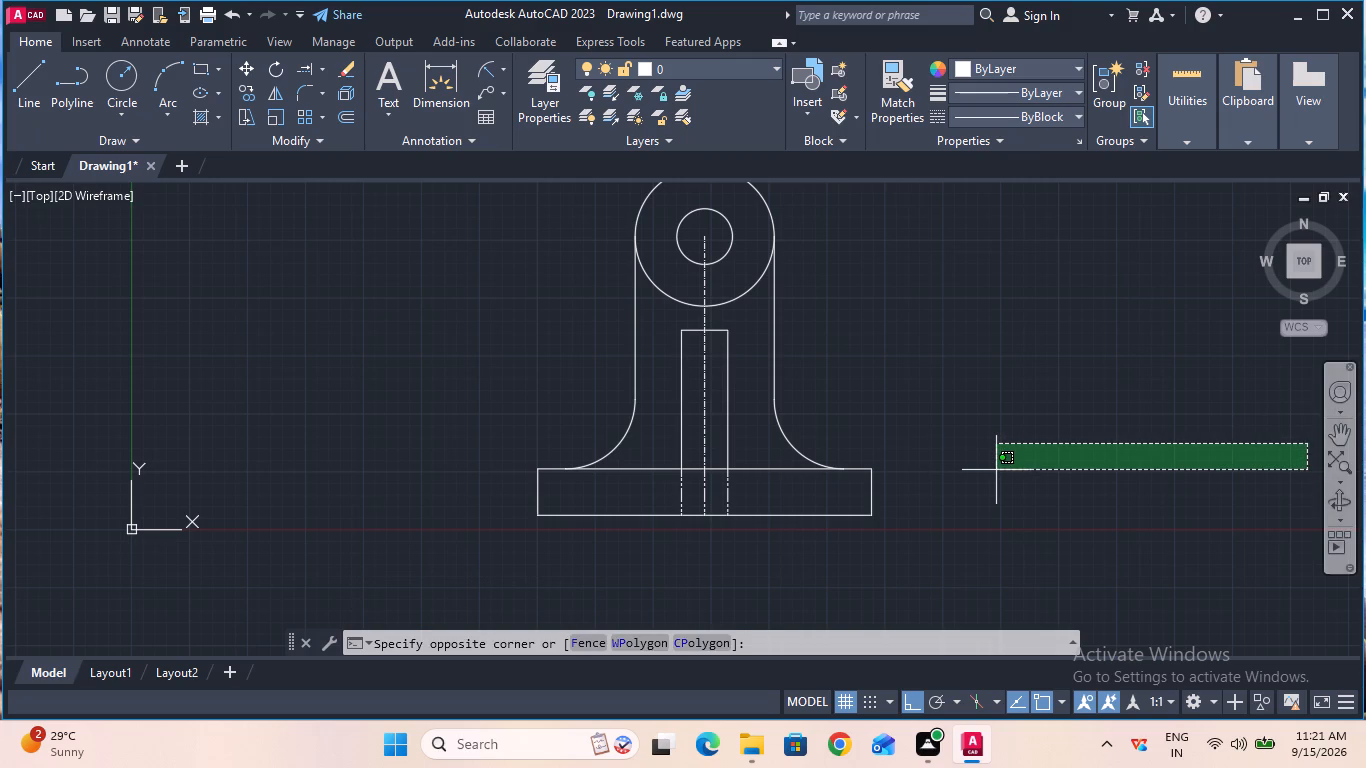
{"action": "key", "text": "Escape"}
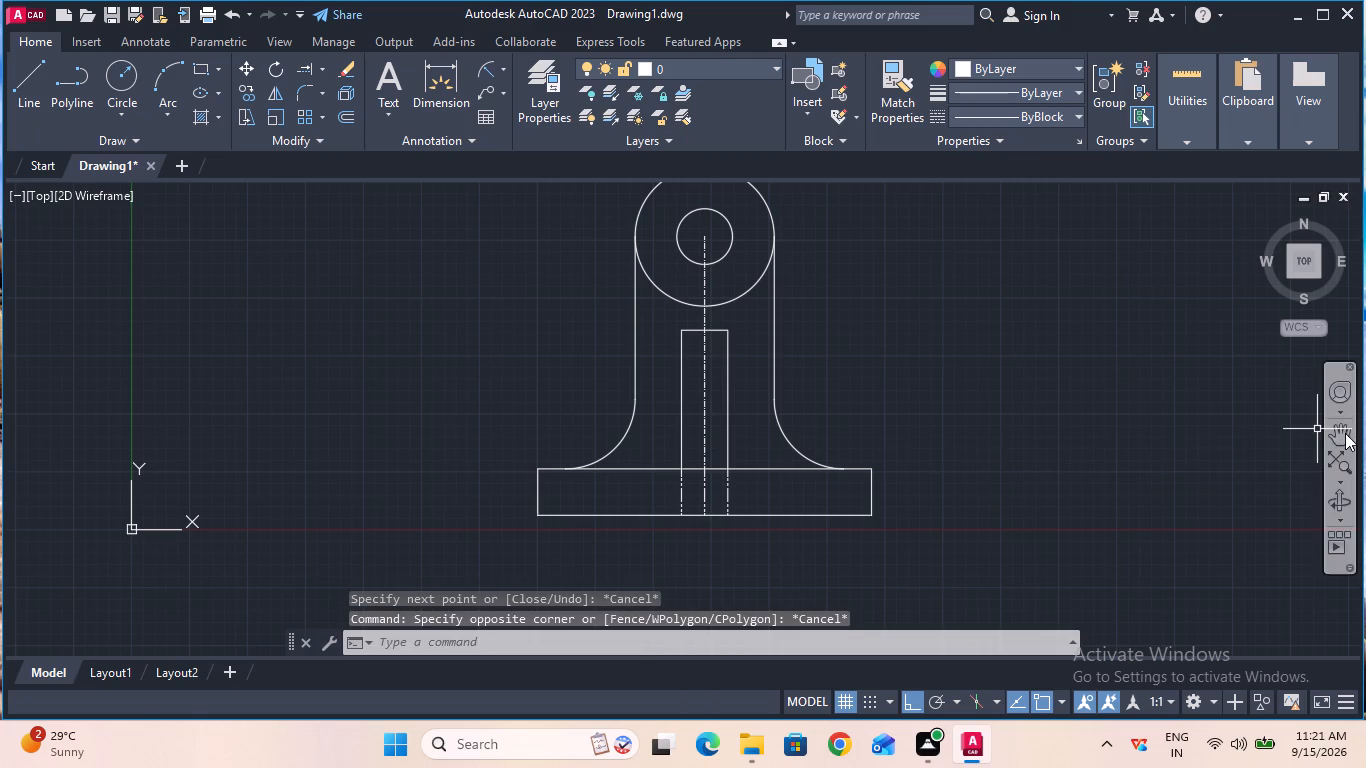
{"action": "left_click", "coordinate": [1345, 433]}
{"action": "left_click_drag", "start_coordinate": [996, 390], "coordinate": [997, 505]}
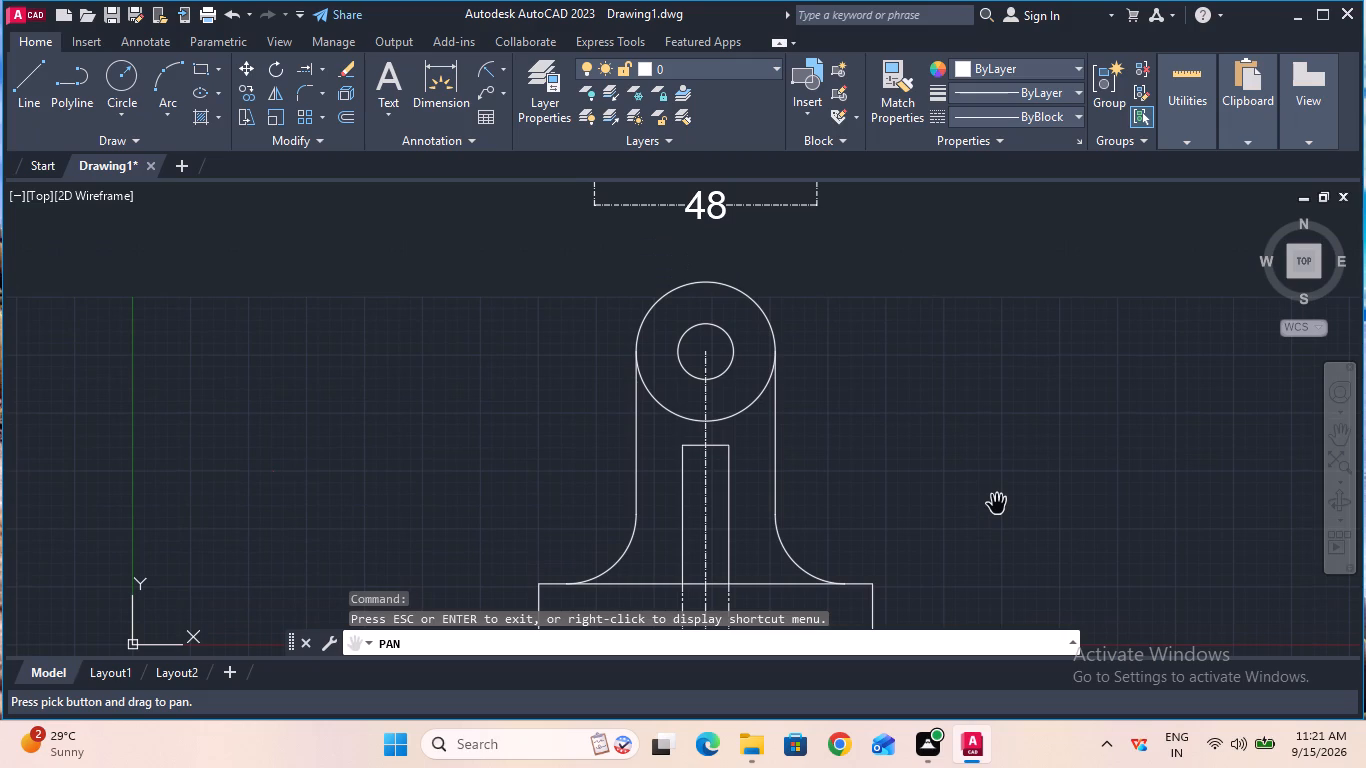
{"action": "key", "text": "Escape"}
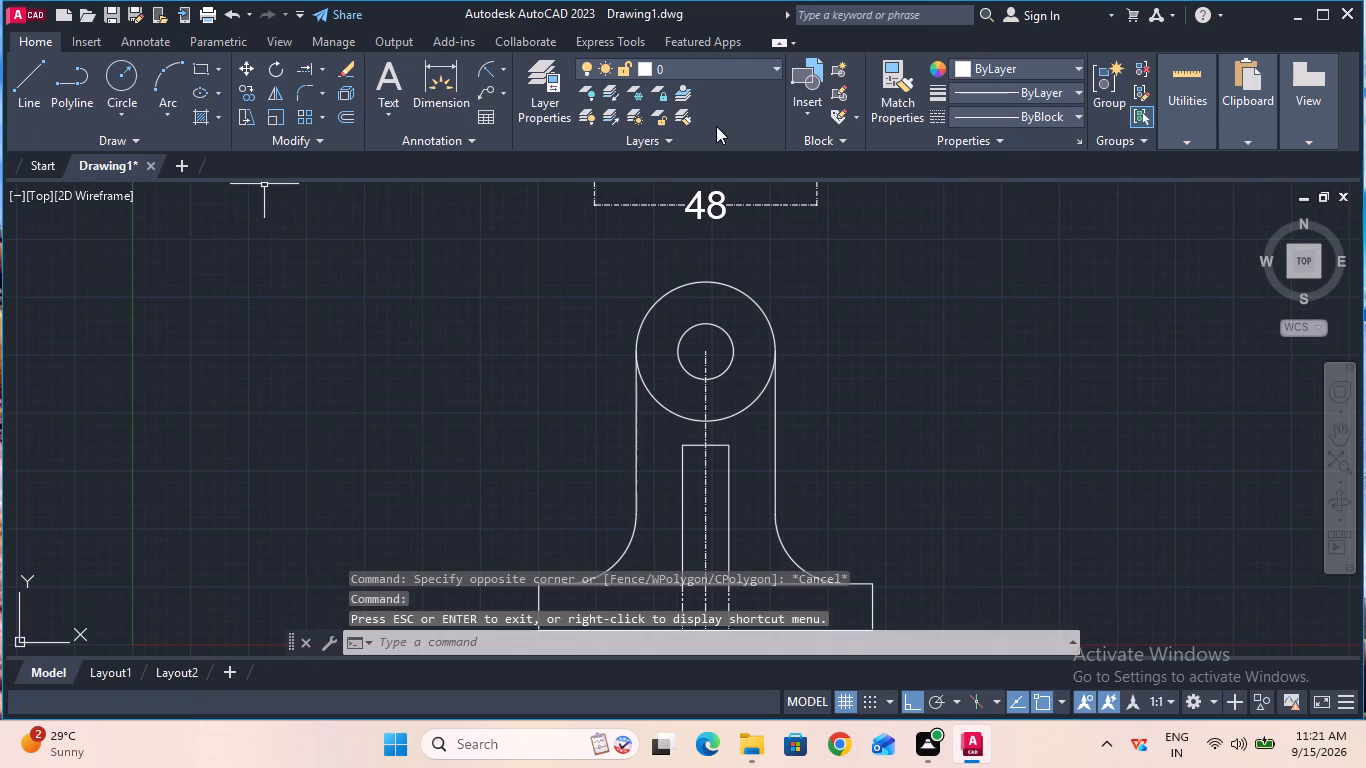
{"action": "left_click", "coordinate": [966, 122]}
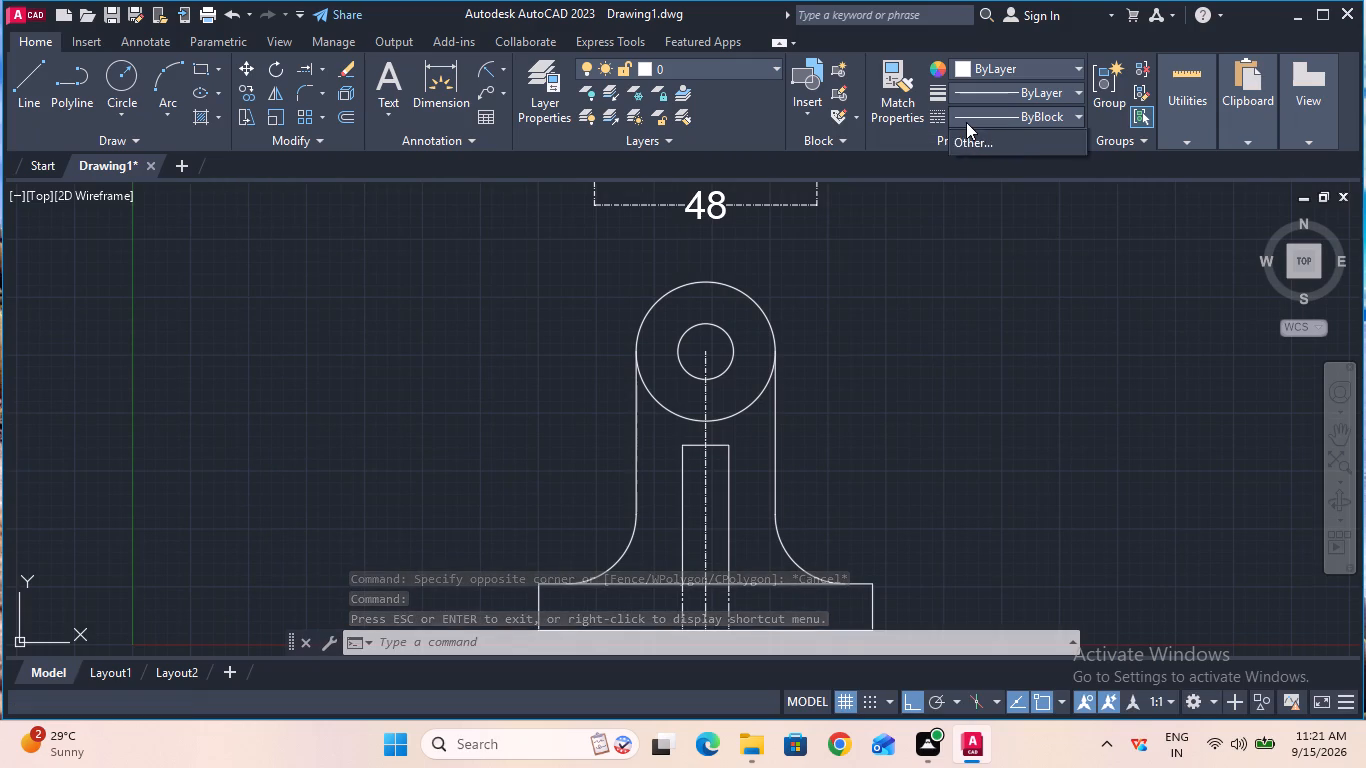
{"action": "left_click", "coordinate": [983, 179]}
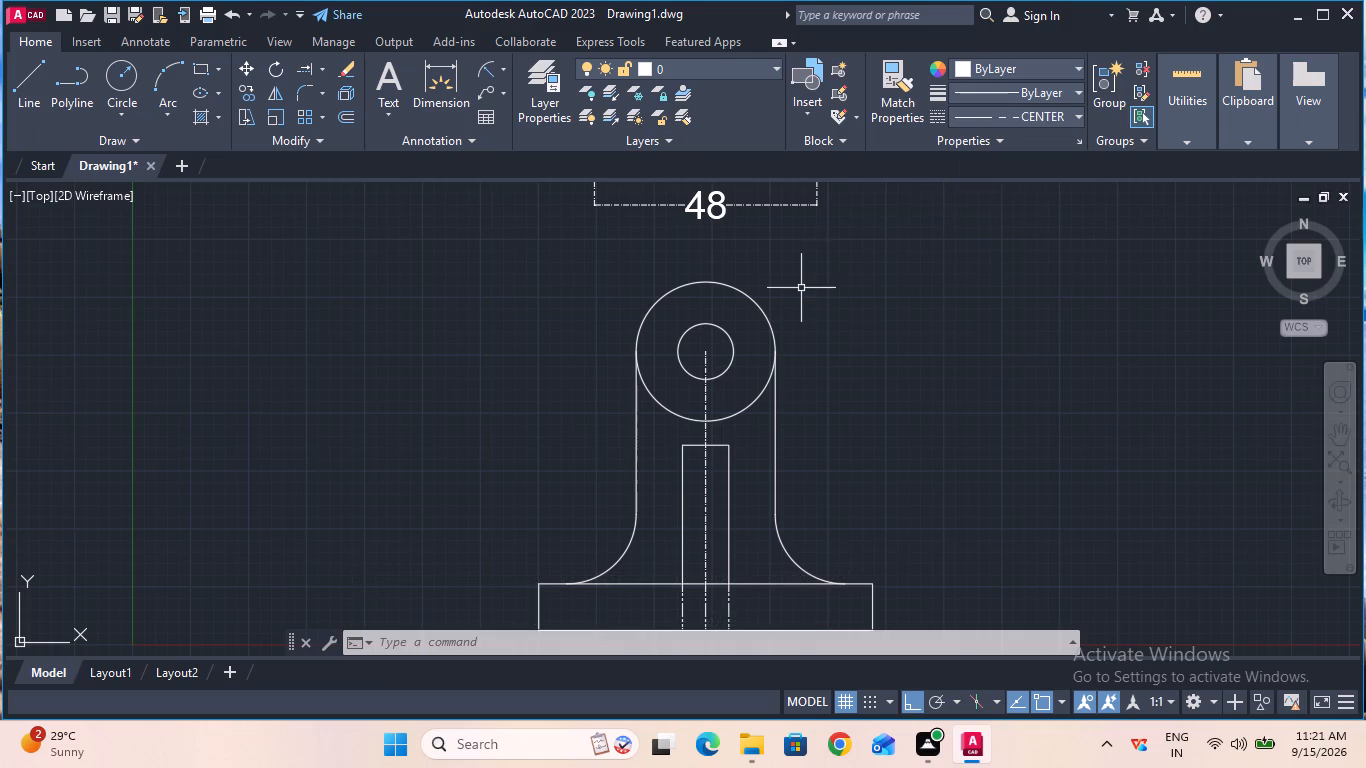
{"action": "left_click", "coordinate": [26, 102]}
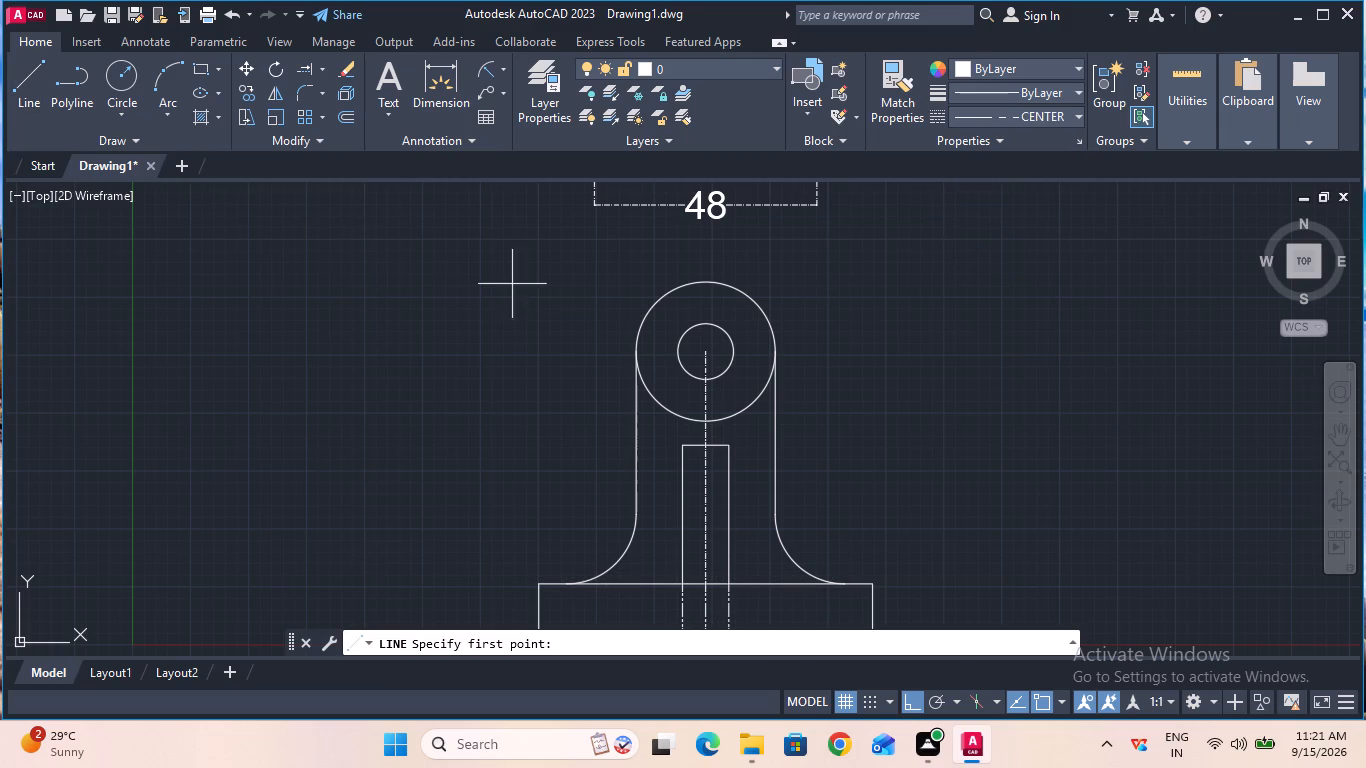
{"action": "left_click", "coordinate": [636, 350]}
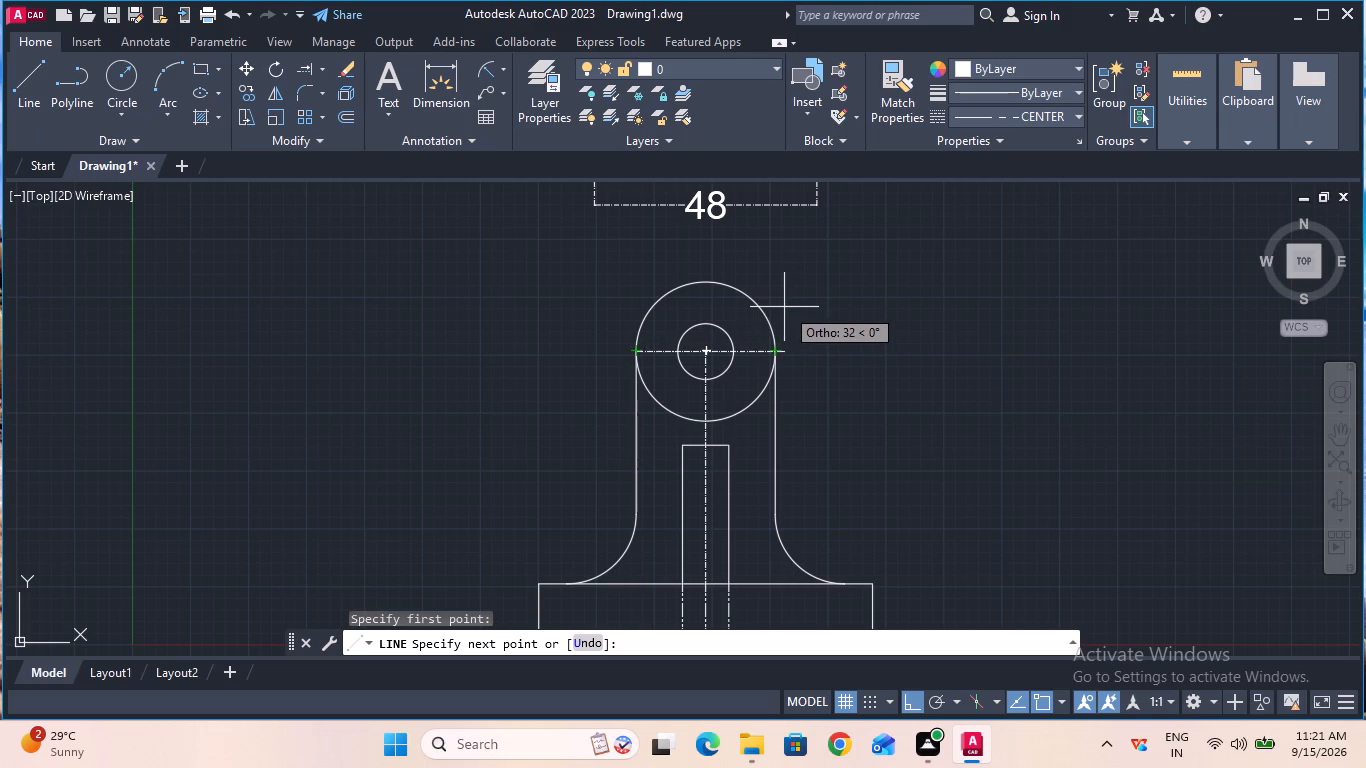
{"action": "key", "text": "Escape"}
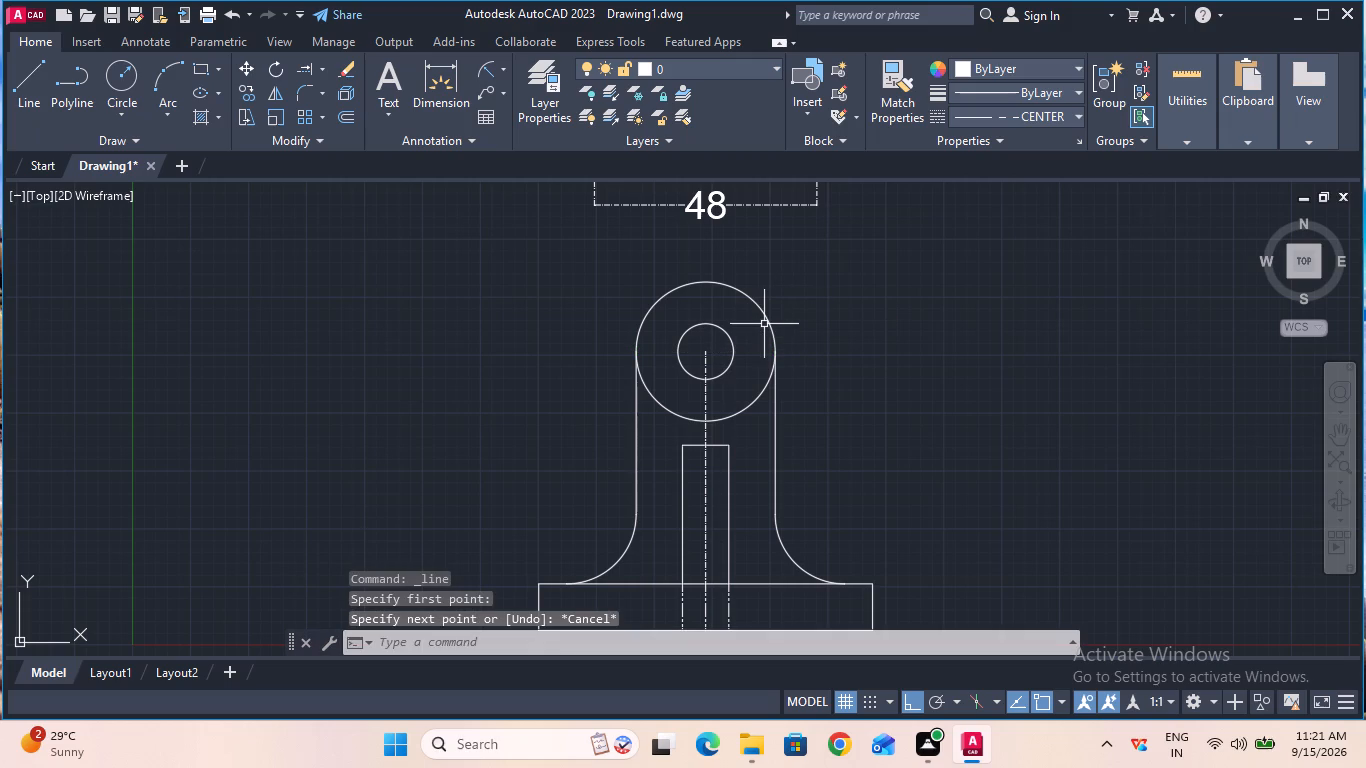
Draw a horizontal centerline through the boss center, spanning the full width of the outer circle.
{"action": "left_click", "coordinate": [14, 77]}
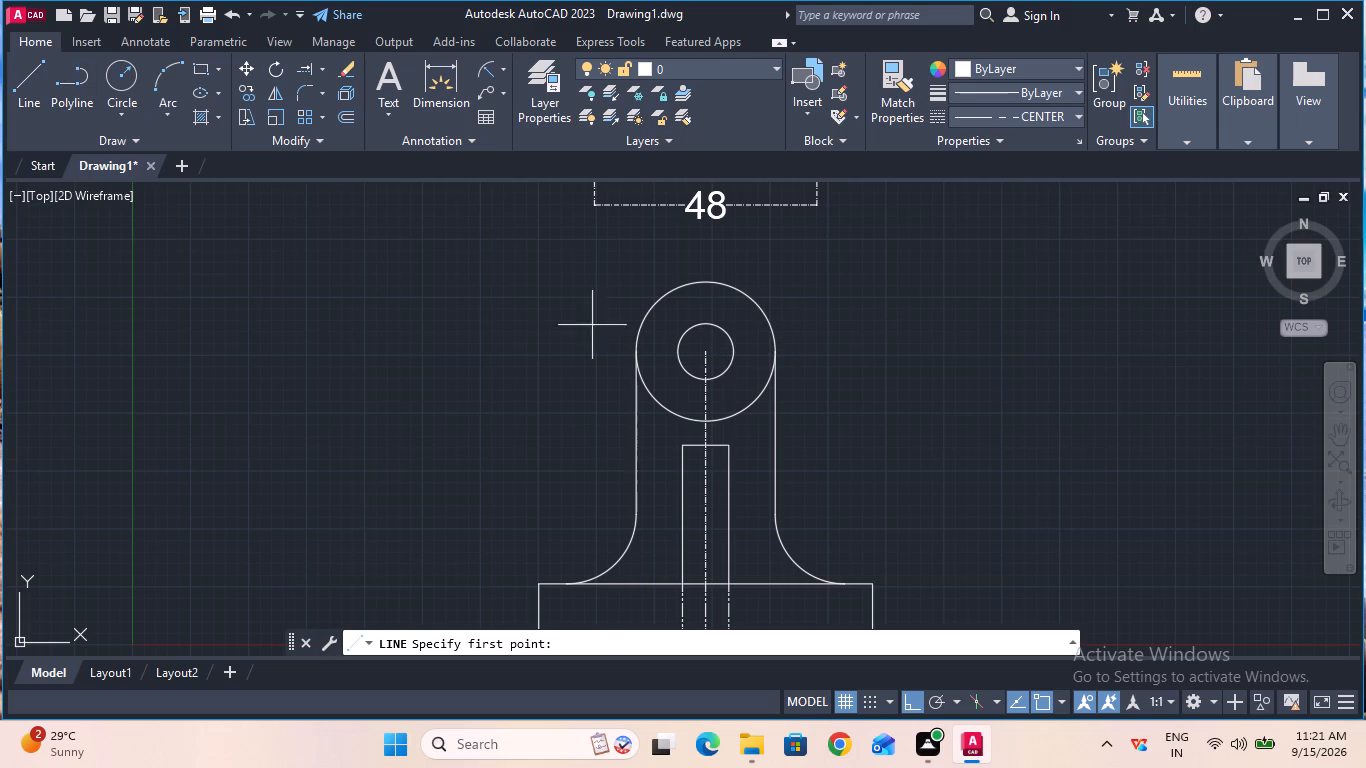
{"action": "left_click", "coordinate": [636, 354]}
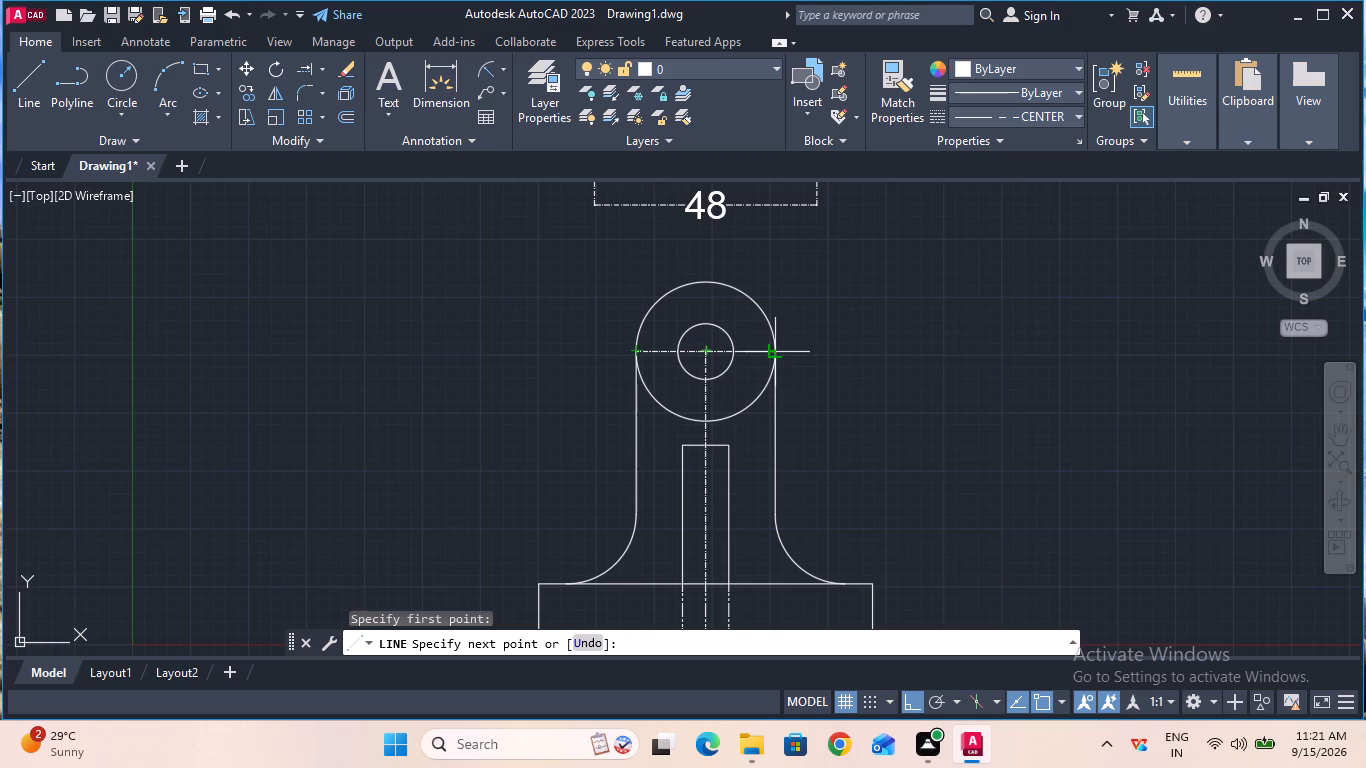
{"action": "left_click", "coordinate": [775, 354]}
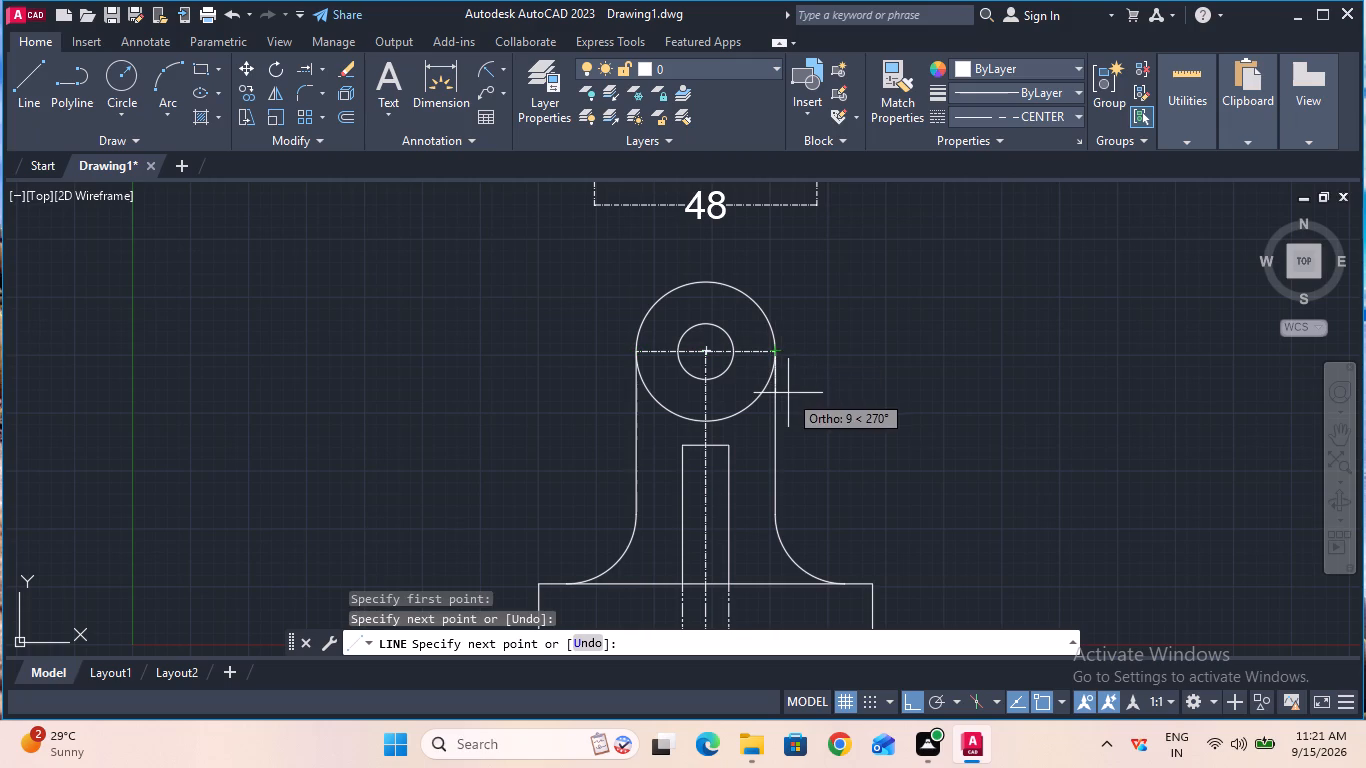
{"action": "key", "text": "Escape"}
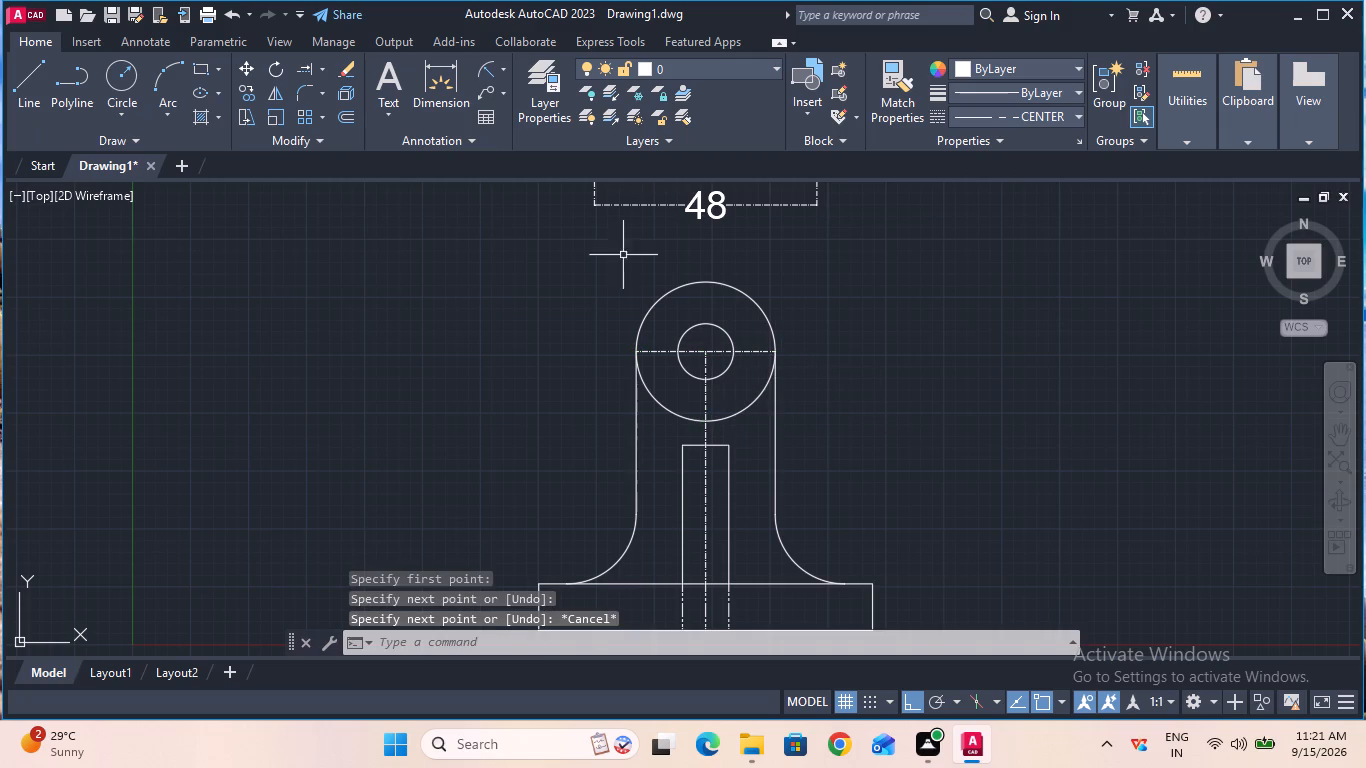
Draw a vertical centerline from the boss center up to the top of the outer circle.
{"action": "left_click", "coordinate": [17, 98]}
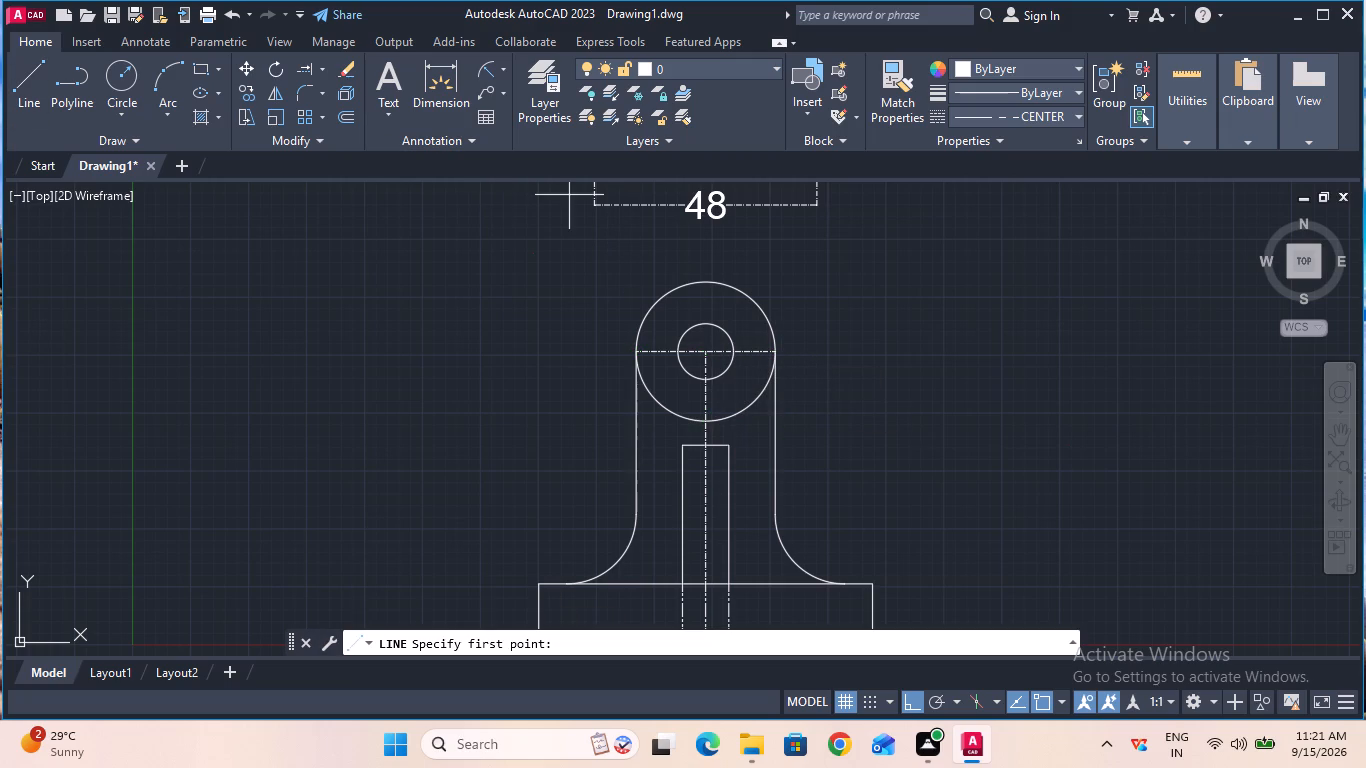
{"action": "left_click", "coordinate": [710, 352]}
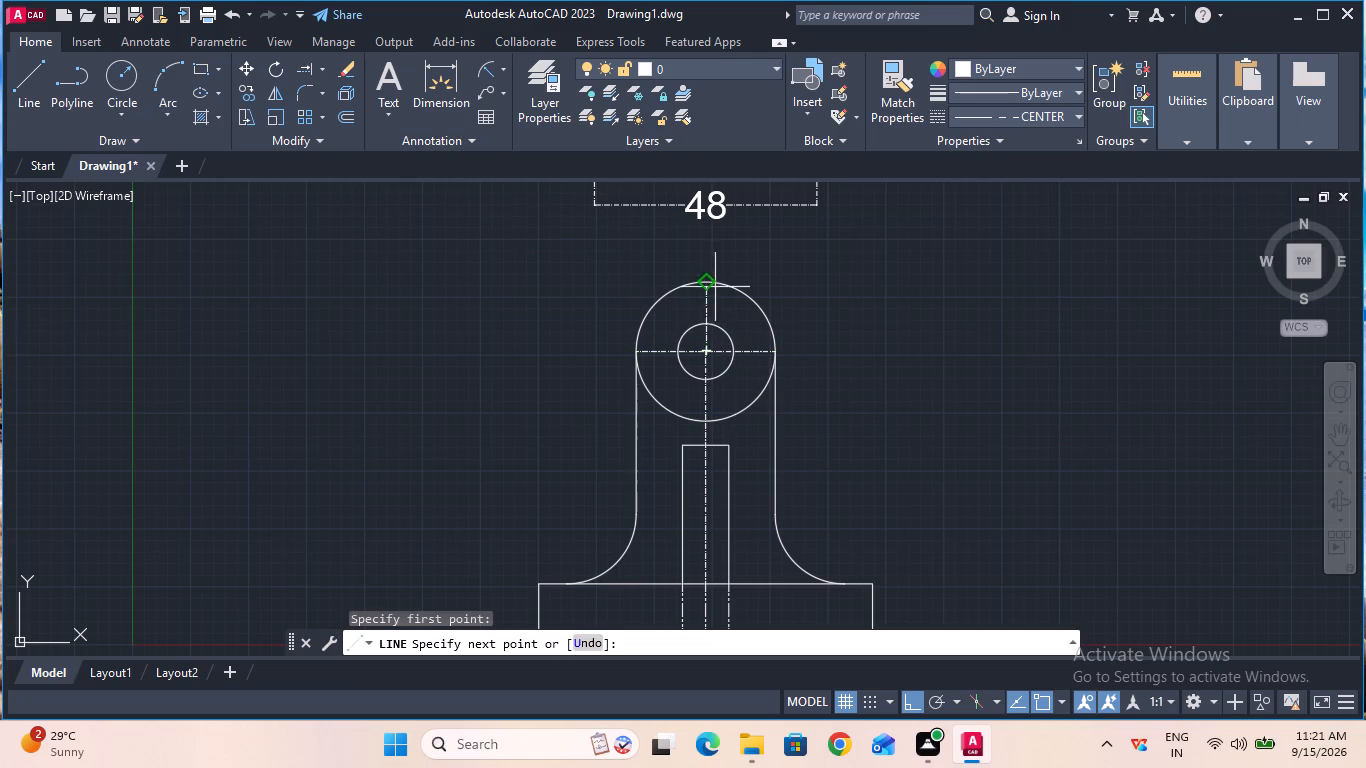
{"action": "left_click", "coordinate": [704, 277]}
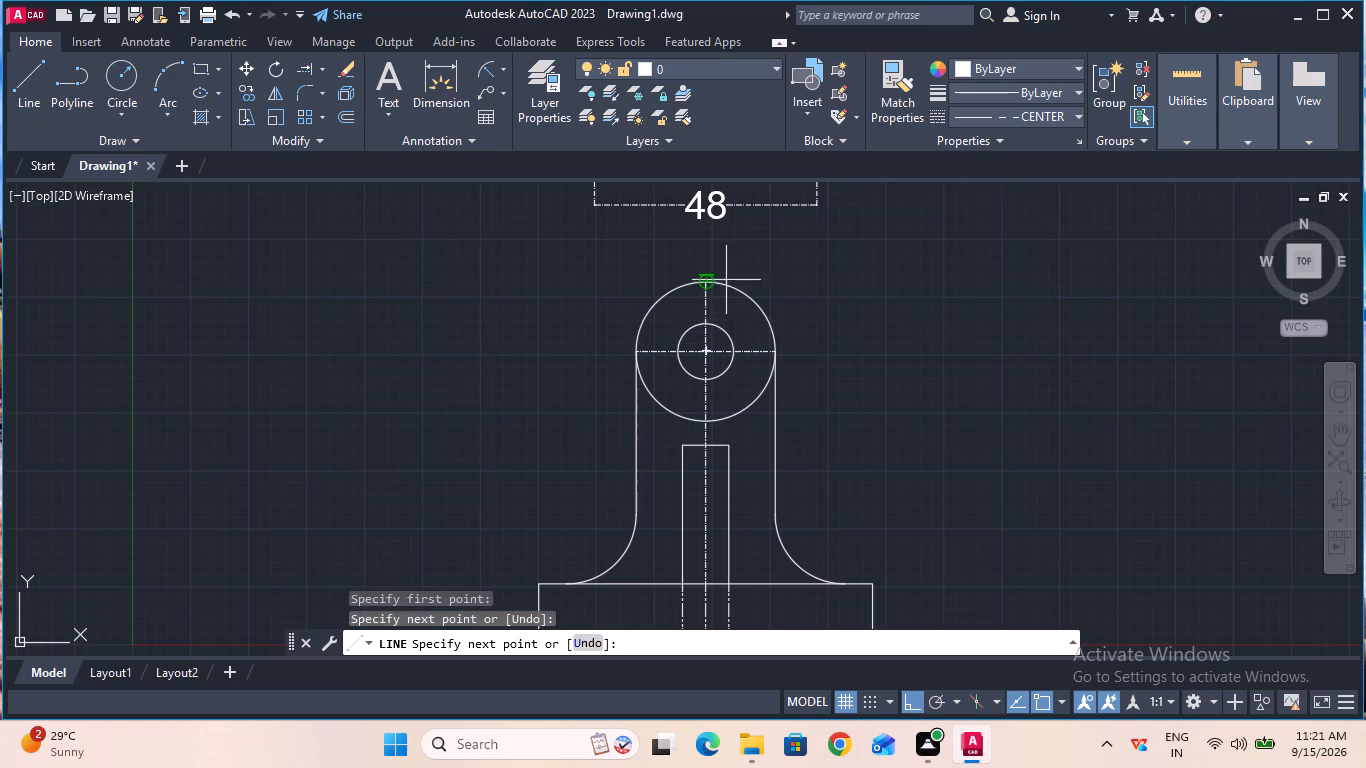
{"action": "key", "text": "Escape"}
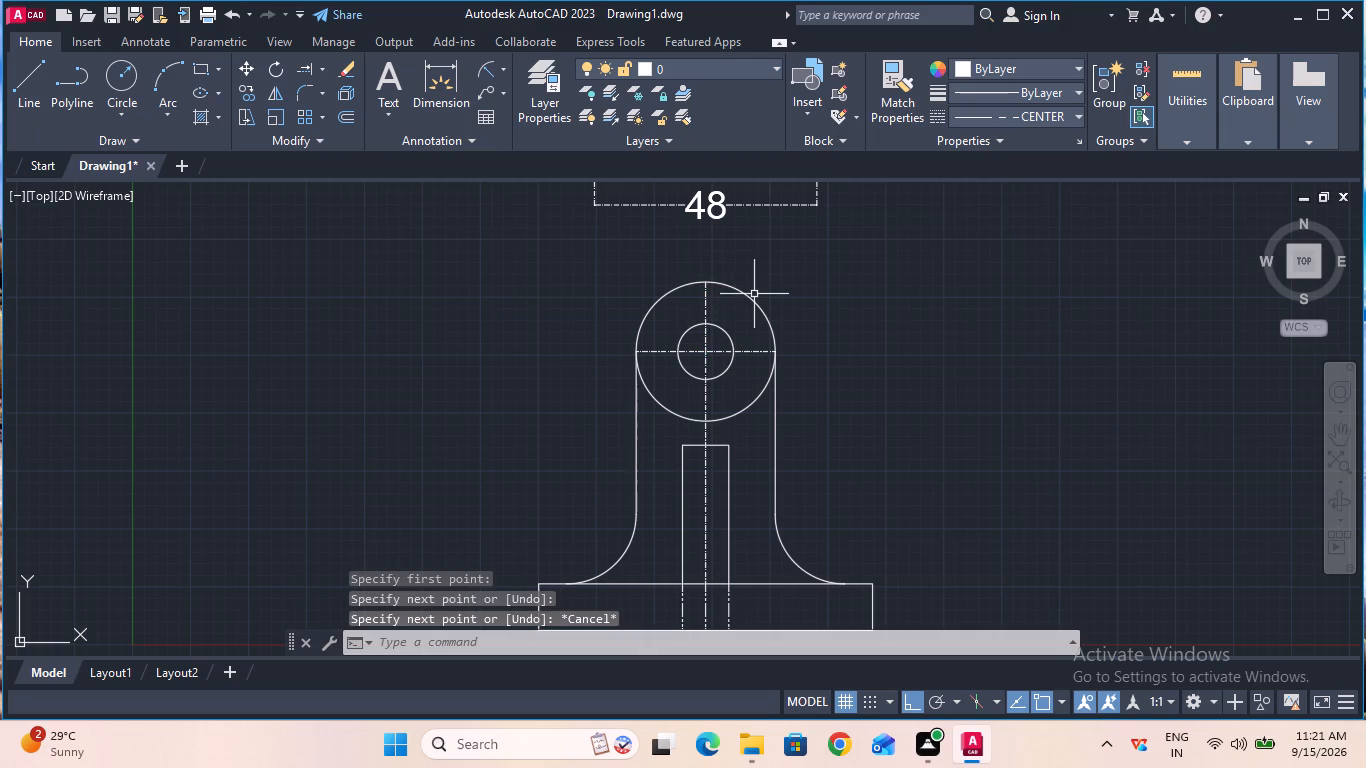
Trim away the lower half of the outer boss circle between the upright's two vertical sides.
{"action": "left_click", "coordinate": [326, 67]}
{"action": "left_click", "coordinate": [338, 102]}
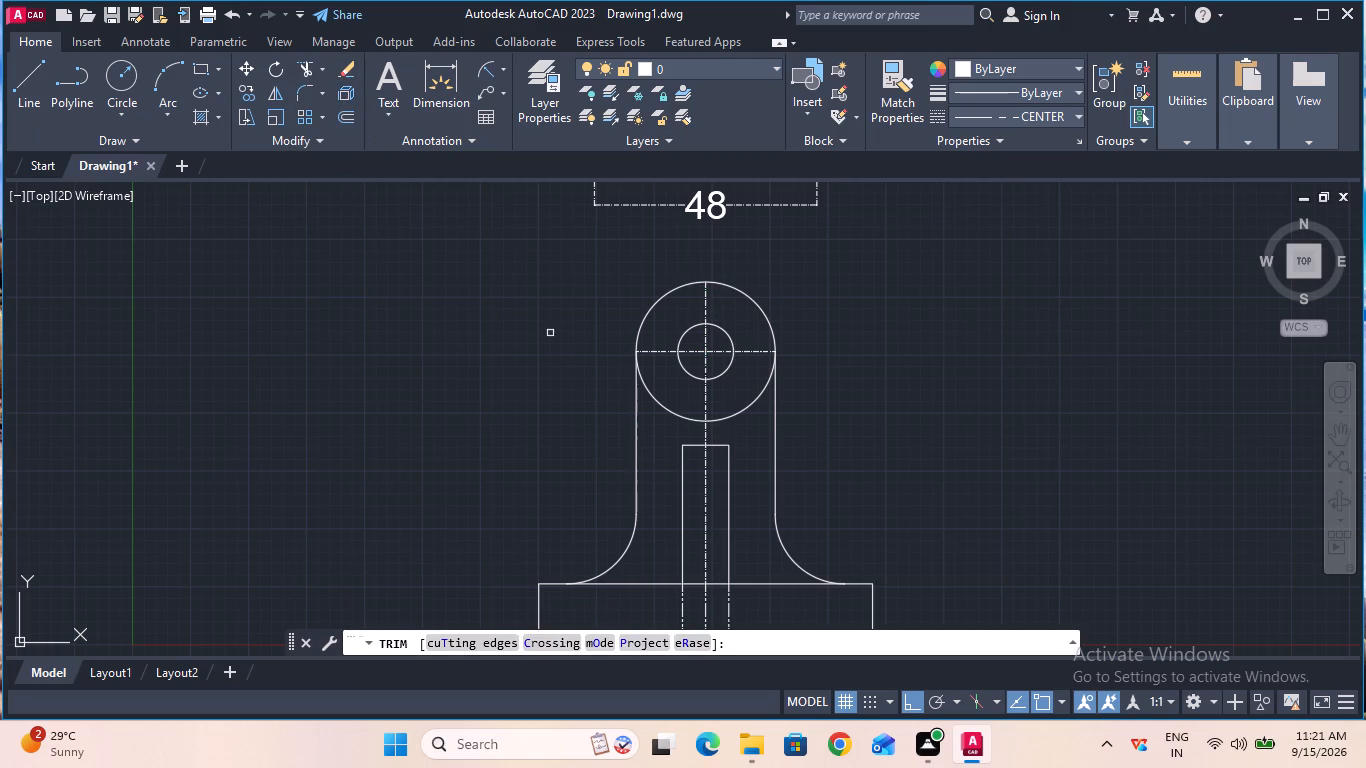
{"action": "left_click", "coordinate": [658, 395]}
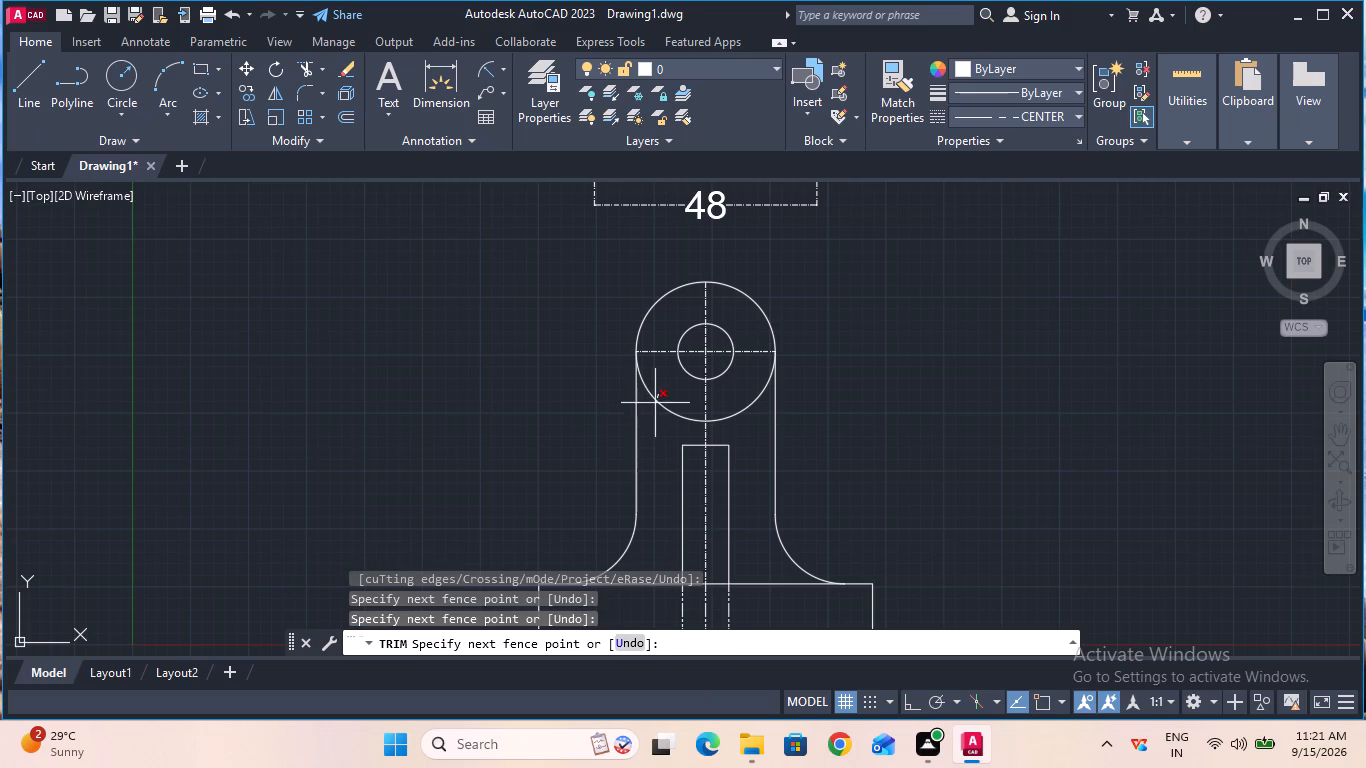
{"action": "left_click", "coordinate": [654, 405]}
{"action": "left_click", "coordinate": [747, 412]}
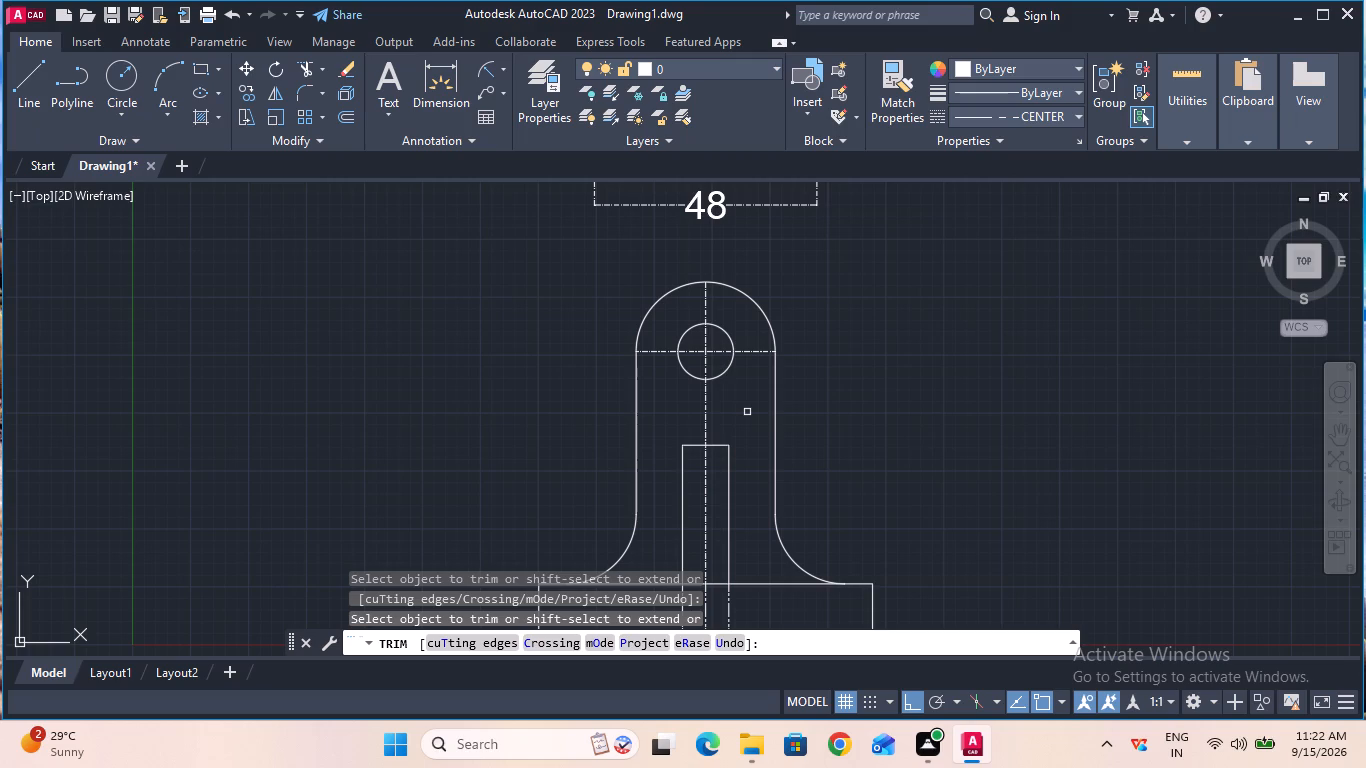
{"action": "key", "text": "Escape"}
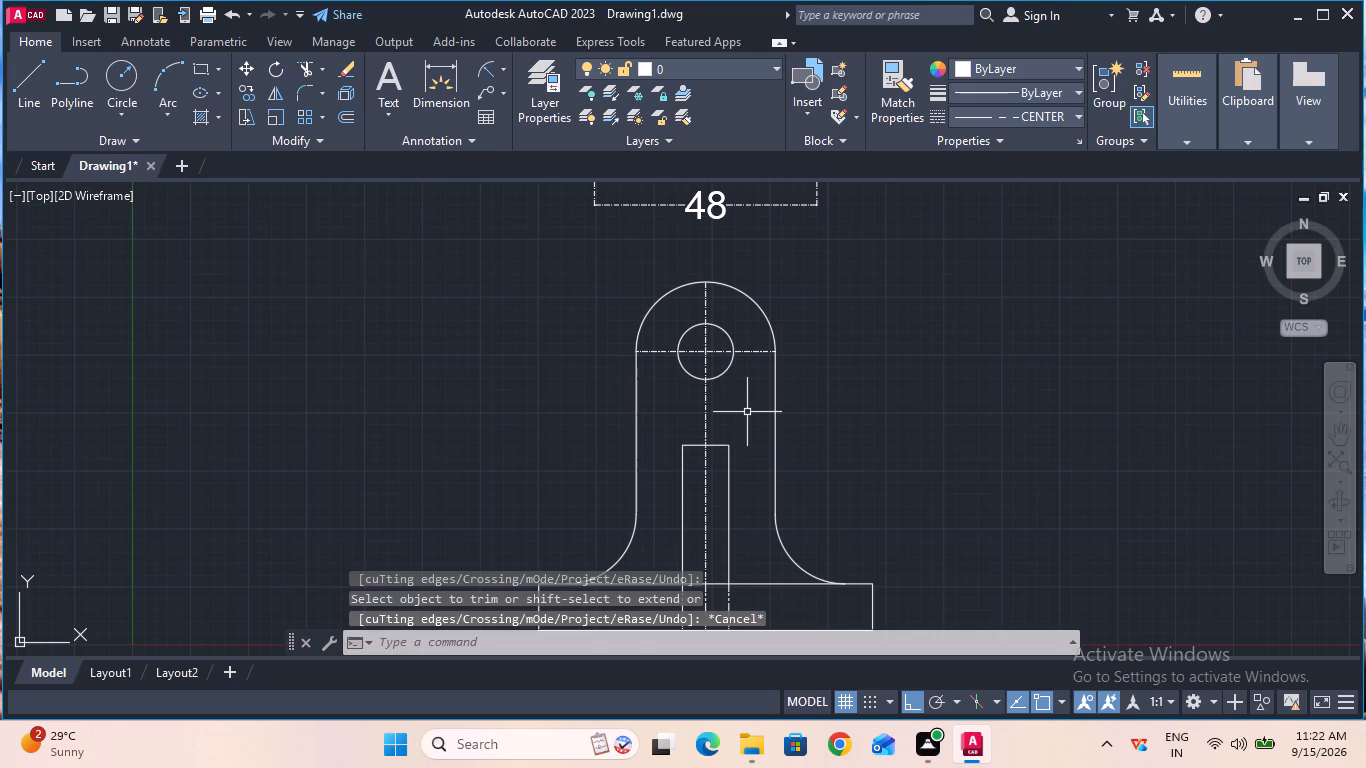
Extend the rib's two vertical sides upward to the inner hole circle.
{"action": "left_click", "coordinate": [326, 71]}
{"action": "left_click", "coordinate": [334, 139]}
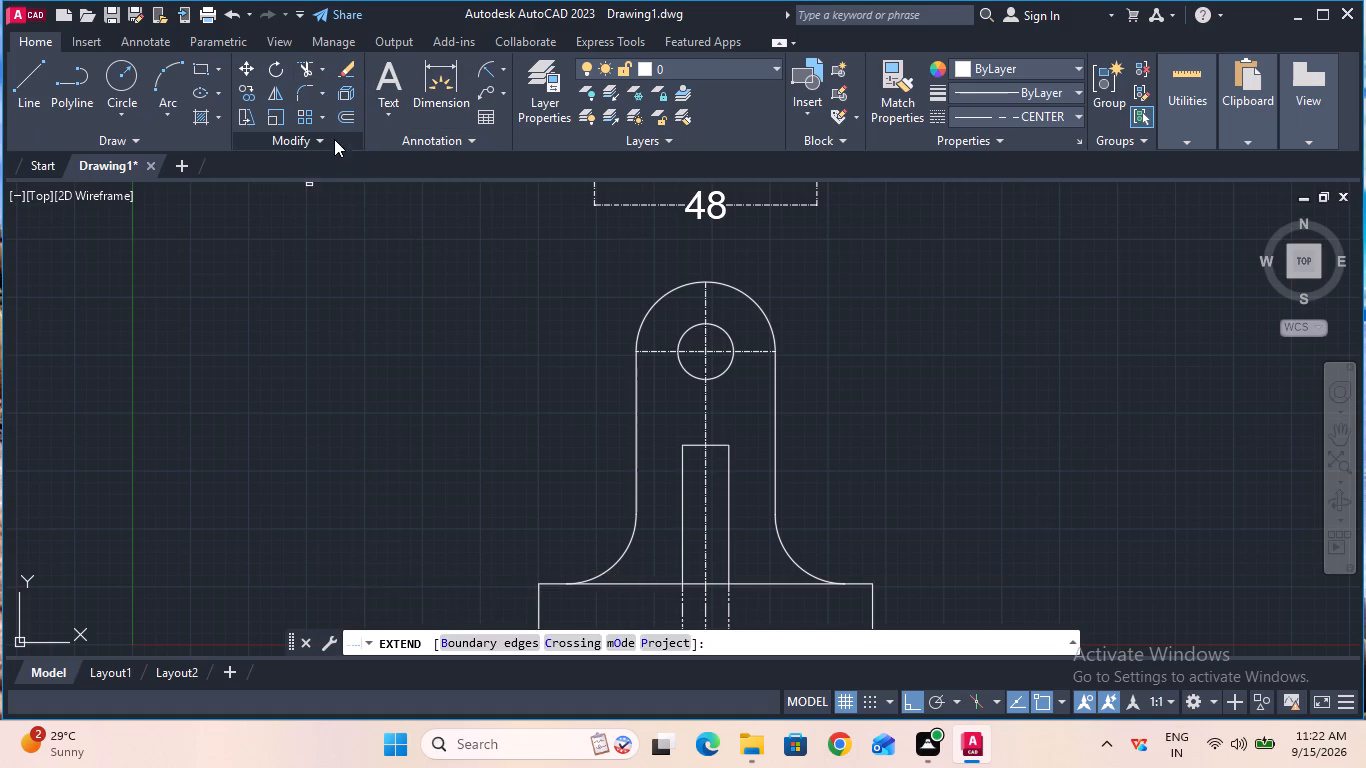
{"action": "left_click", "coordinate": [682, 461]}
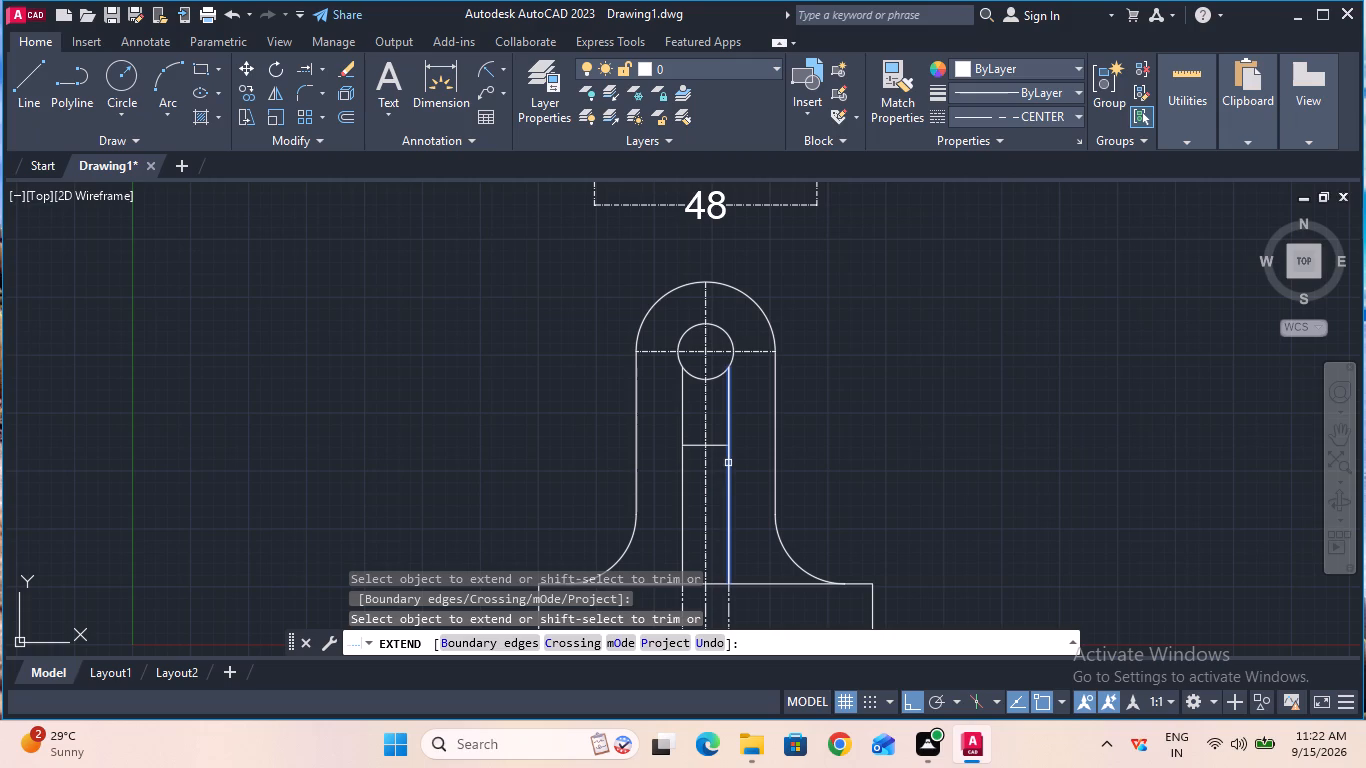
{"action": "left_click", "coordinate": [728, 463]}
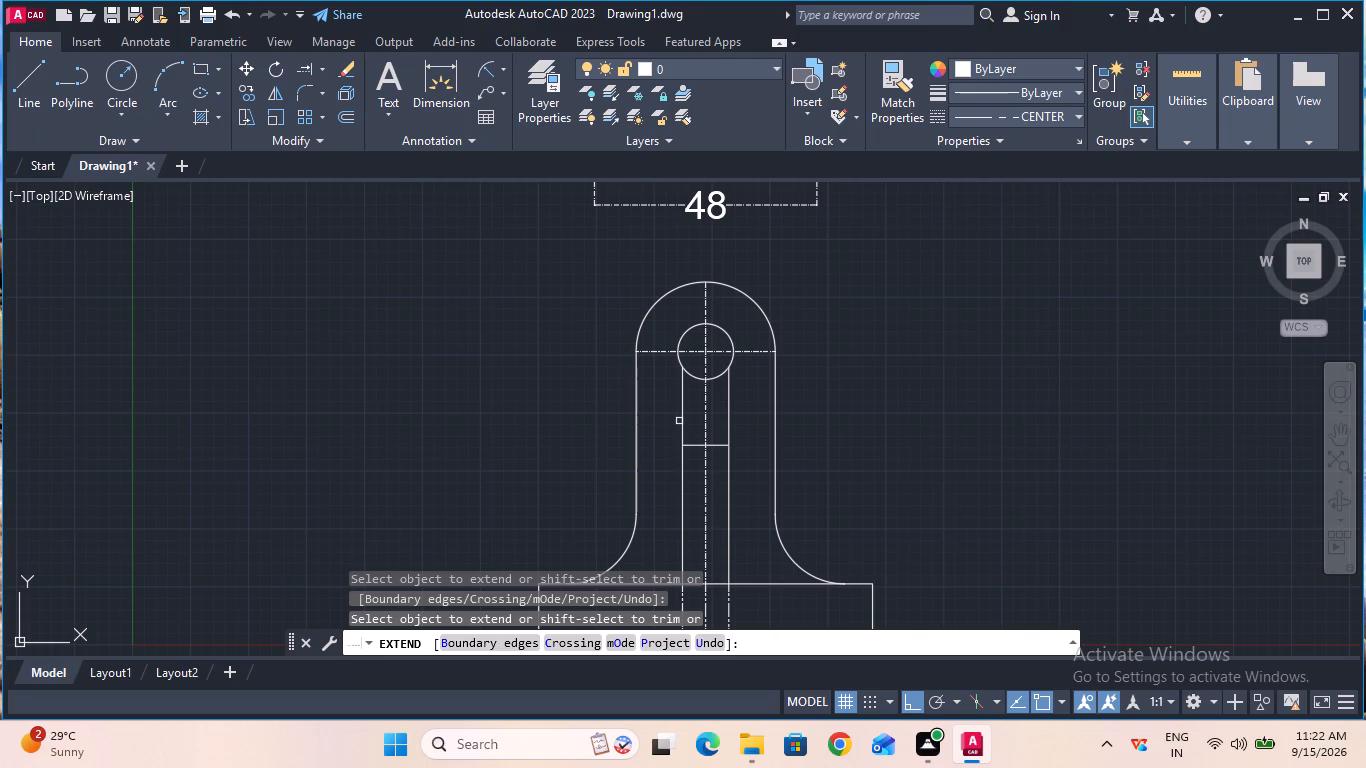
{"action": "key", "text": "Escape"}
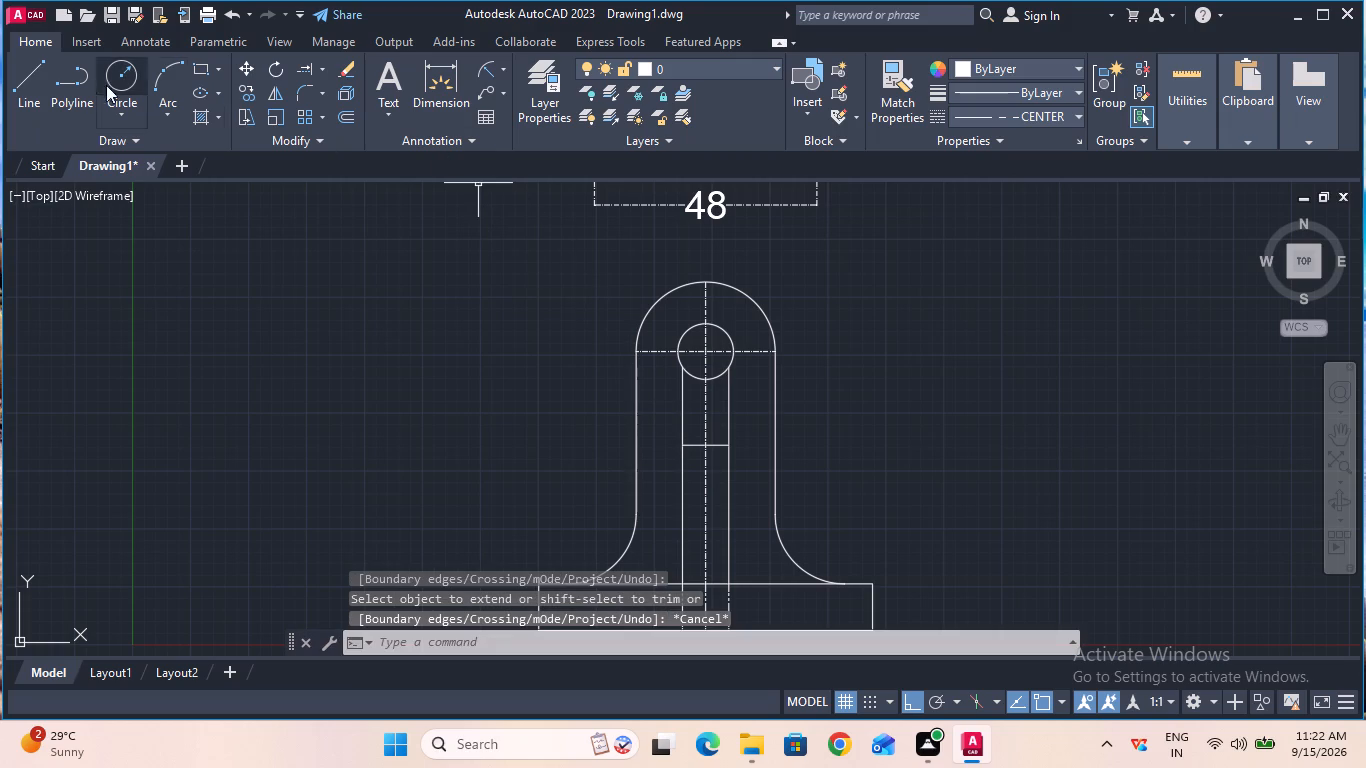
Draw a 30 mm vertical line straight down from the top of the outer arc along the central axis.
{"action": "left_click", "coordinate": [26, 78]}
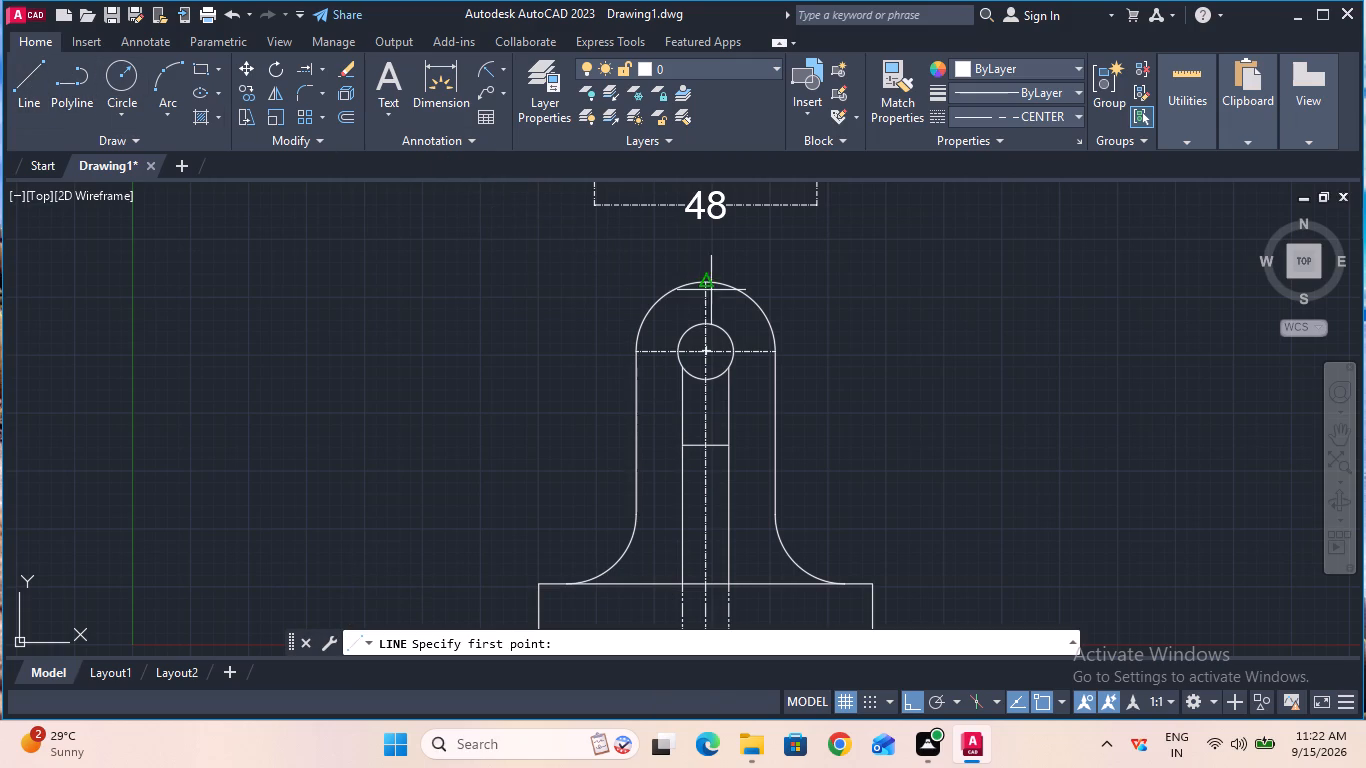
{"action": "left_click", "coordinate": [705, 286]}
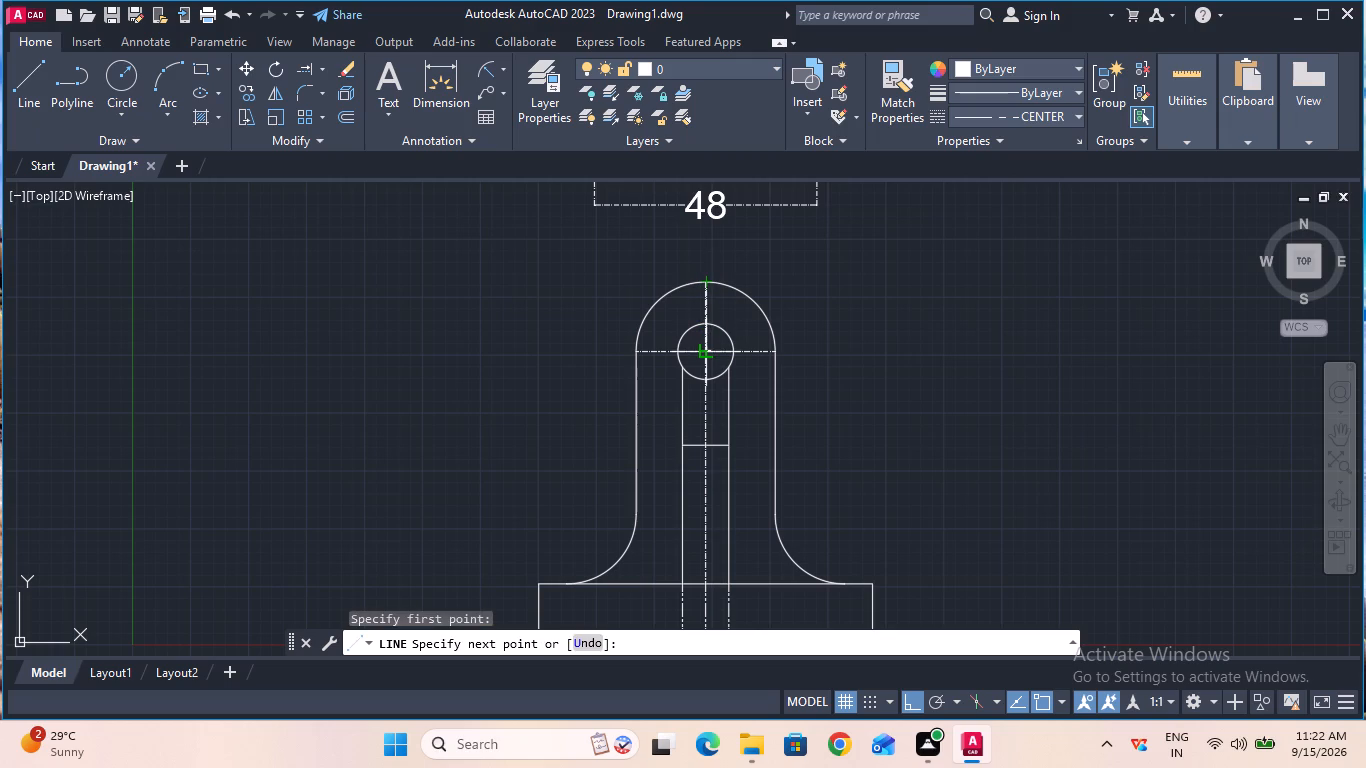
{"action": "type", "text": "30"}
{"action": "key", "text": "Return"}
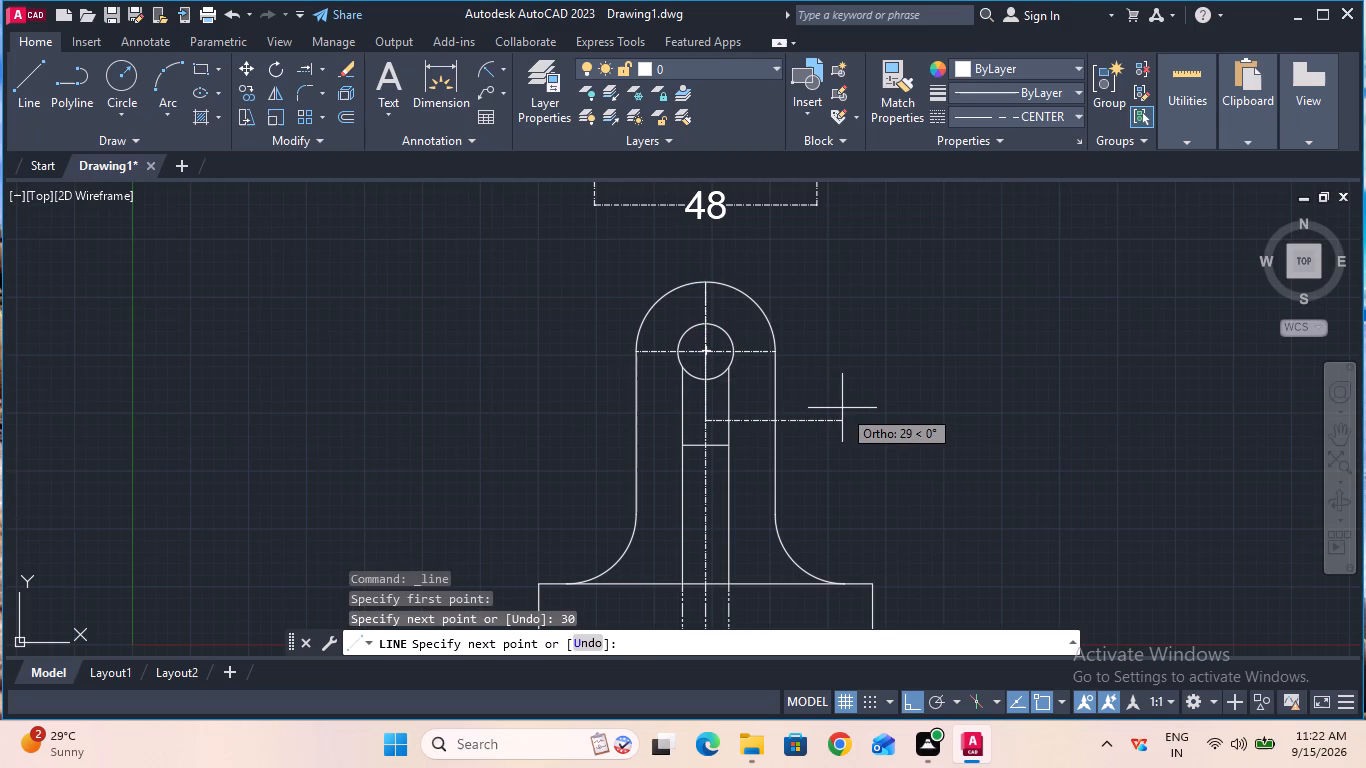
{"action": "key", "text": "Escape"}
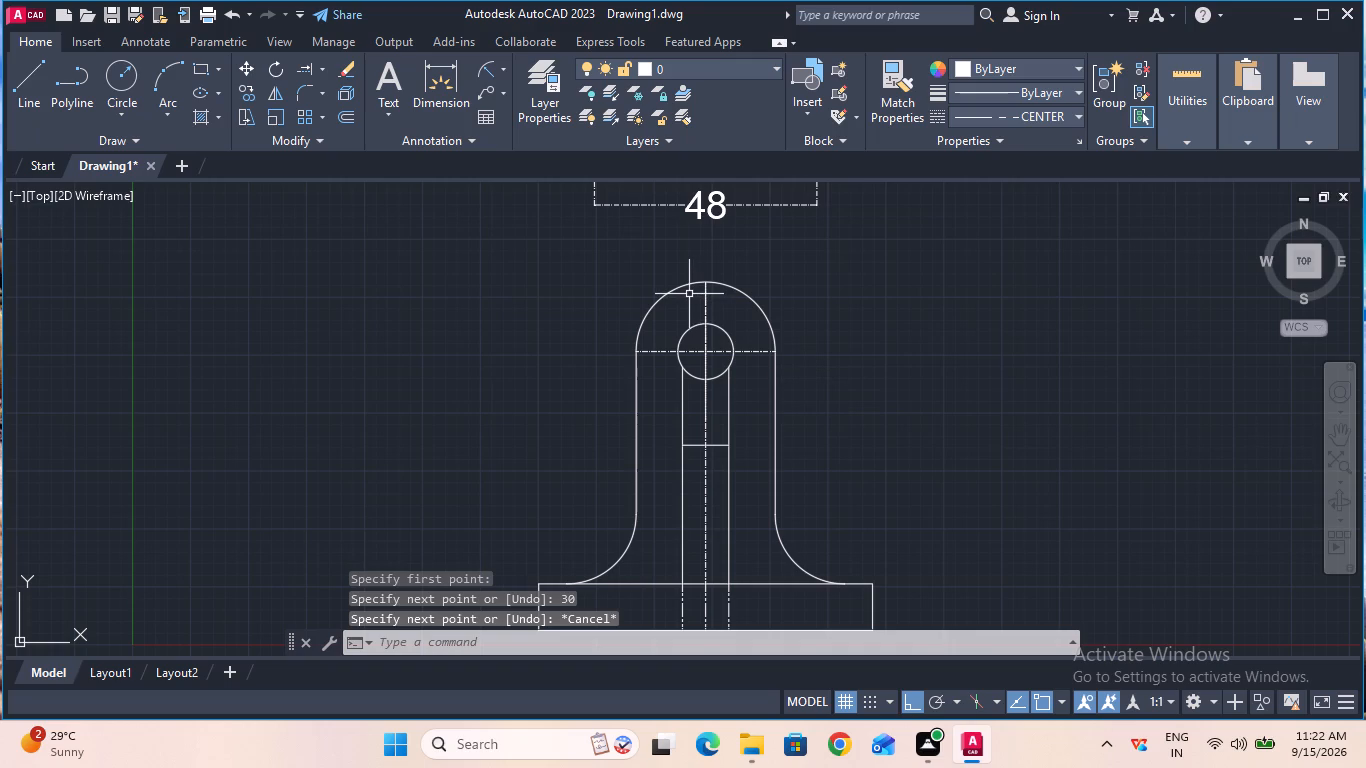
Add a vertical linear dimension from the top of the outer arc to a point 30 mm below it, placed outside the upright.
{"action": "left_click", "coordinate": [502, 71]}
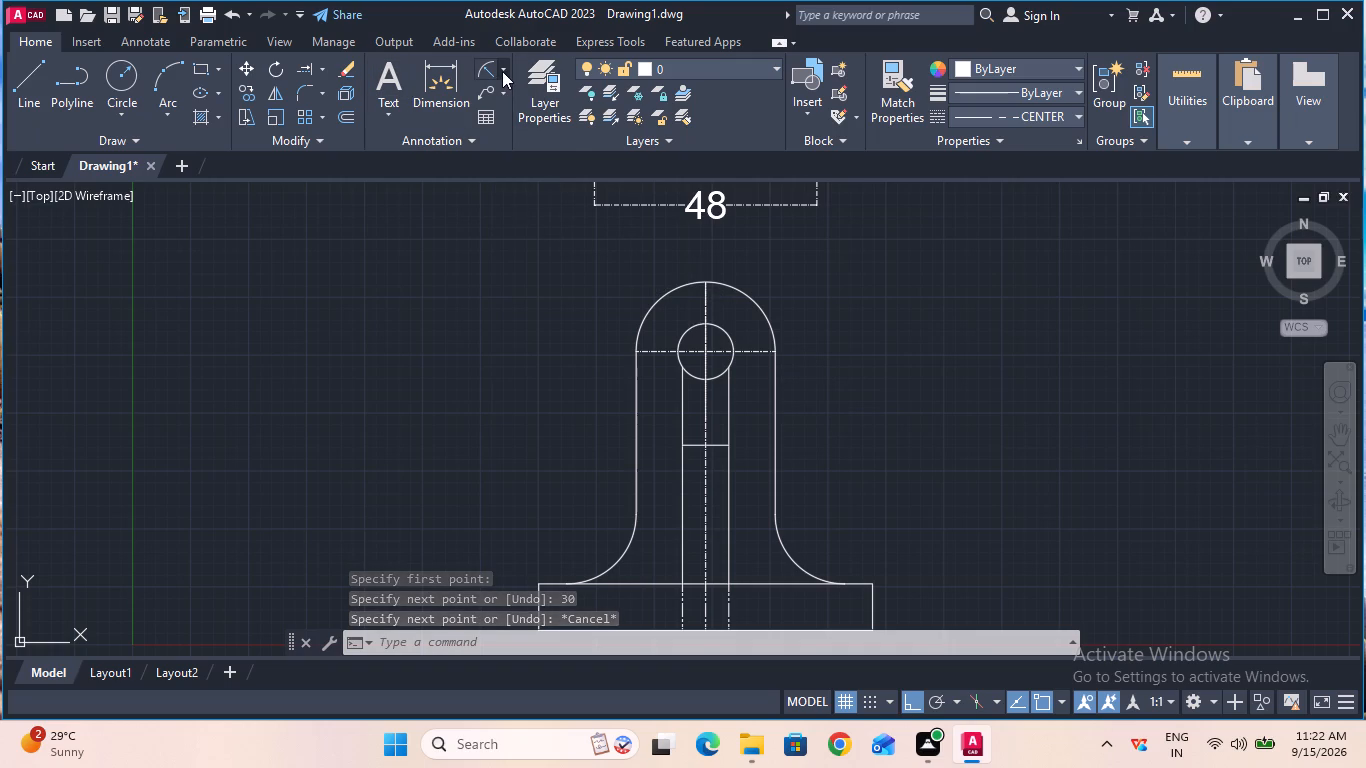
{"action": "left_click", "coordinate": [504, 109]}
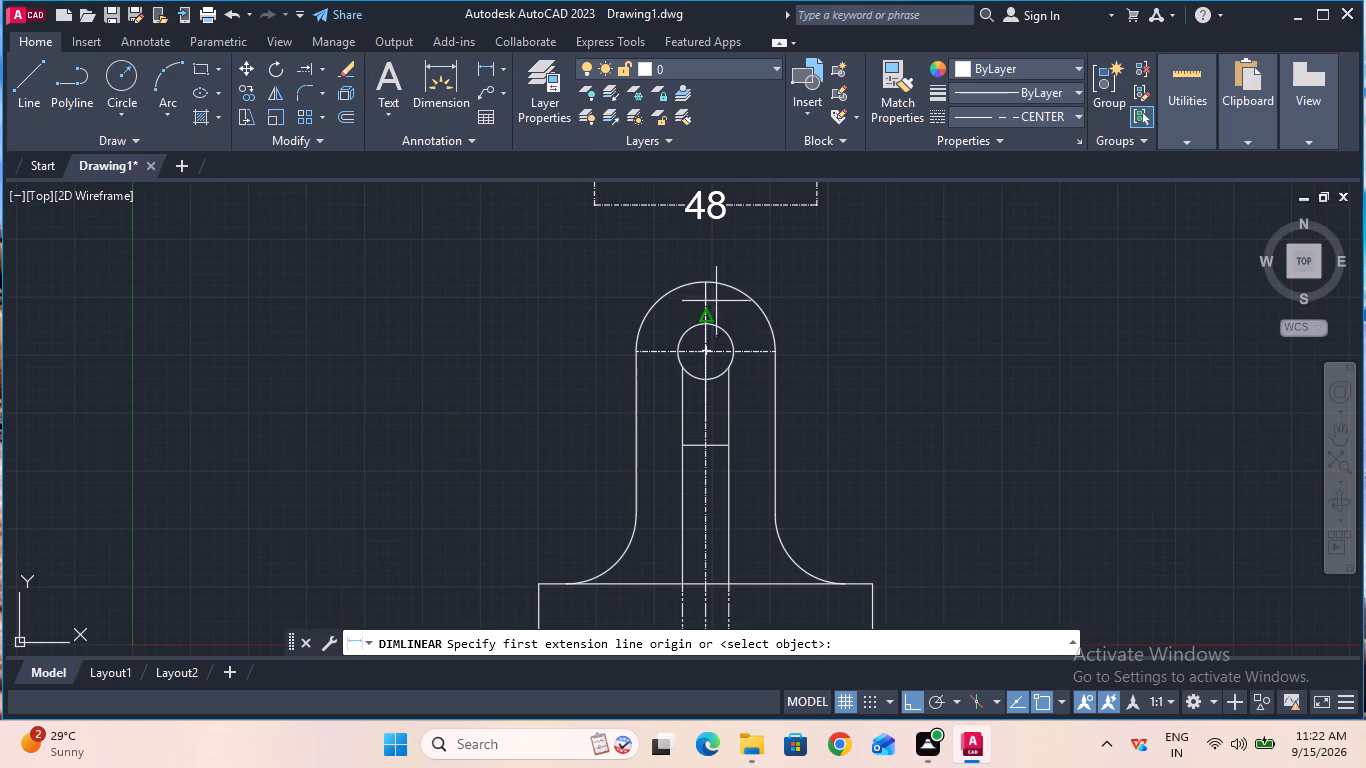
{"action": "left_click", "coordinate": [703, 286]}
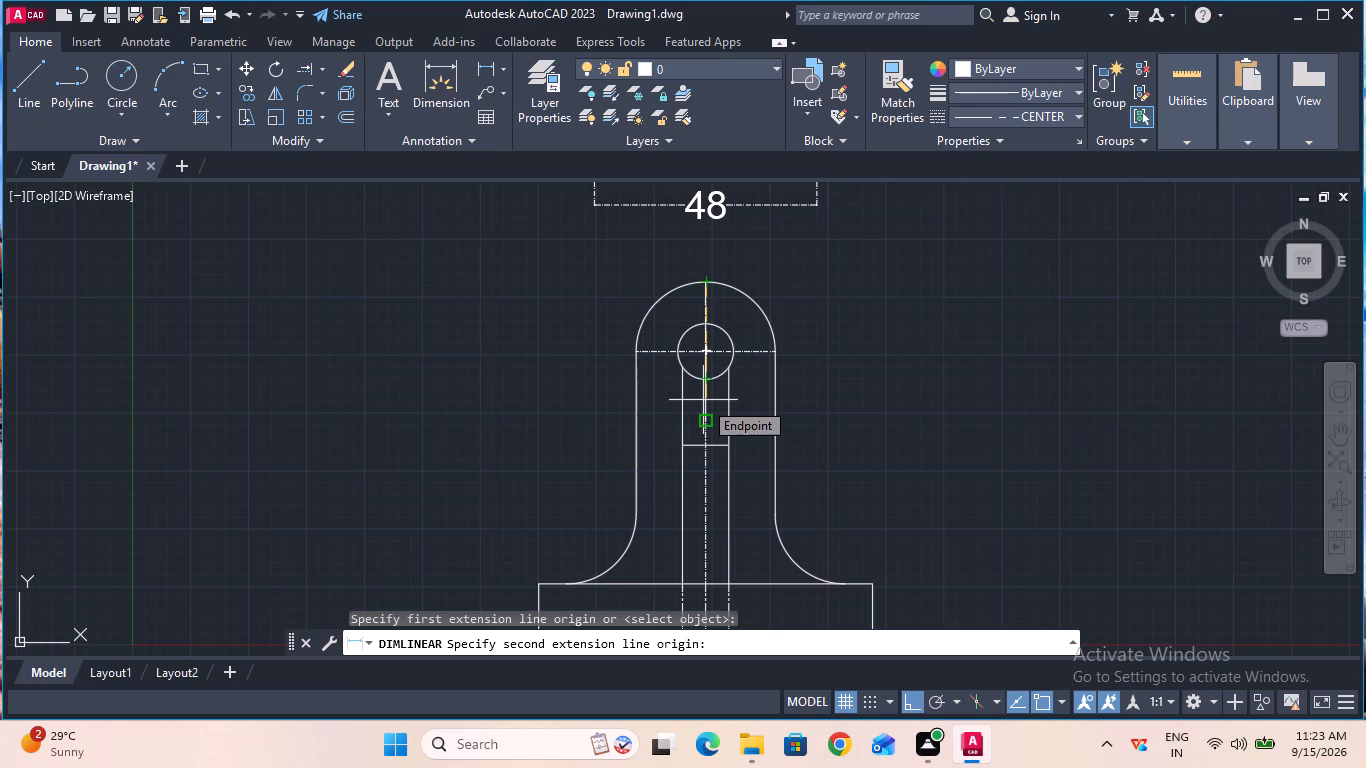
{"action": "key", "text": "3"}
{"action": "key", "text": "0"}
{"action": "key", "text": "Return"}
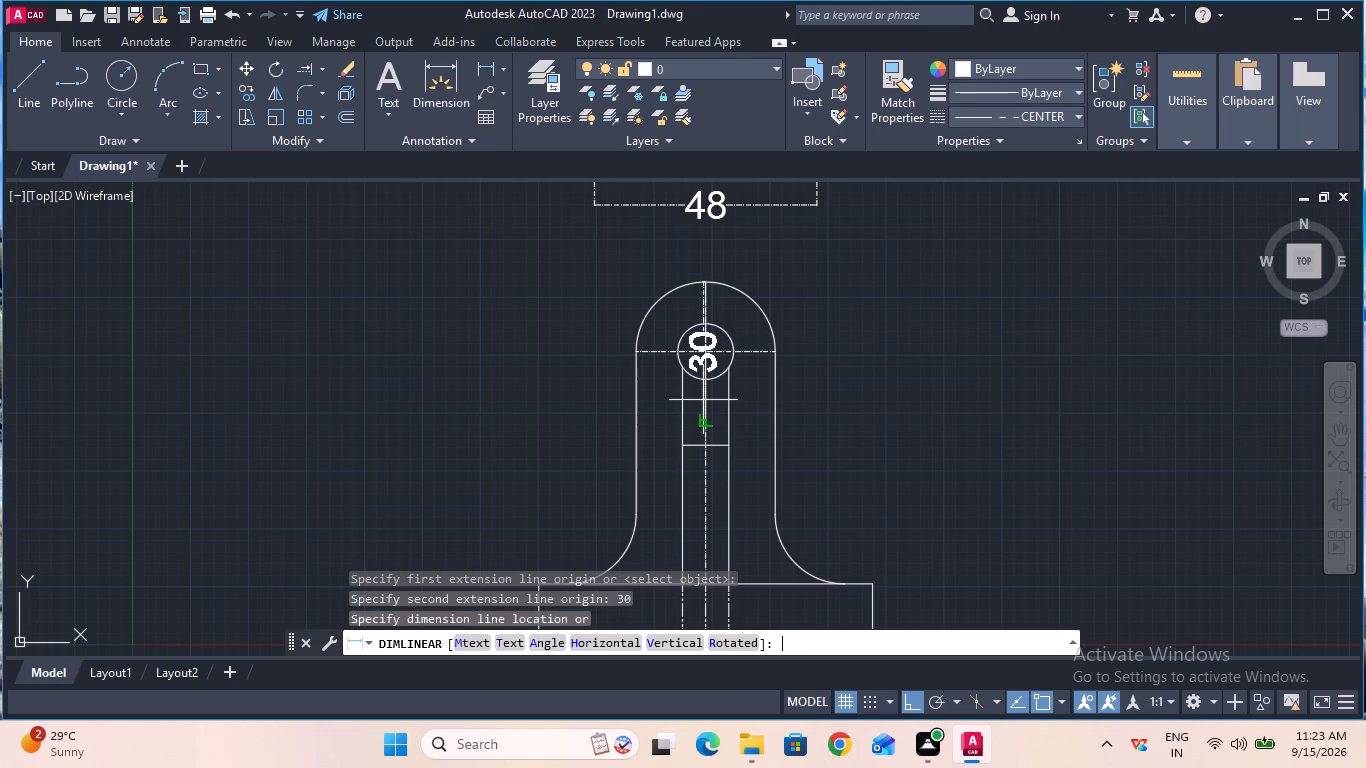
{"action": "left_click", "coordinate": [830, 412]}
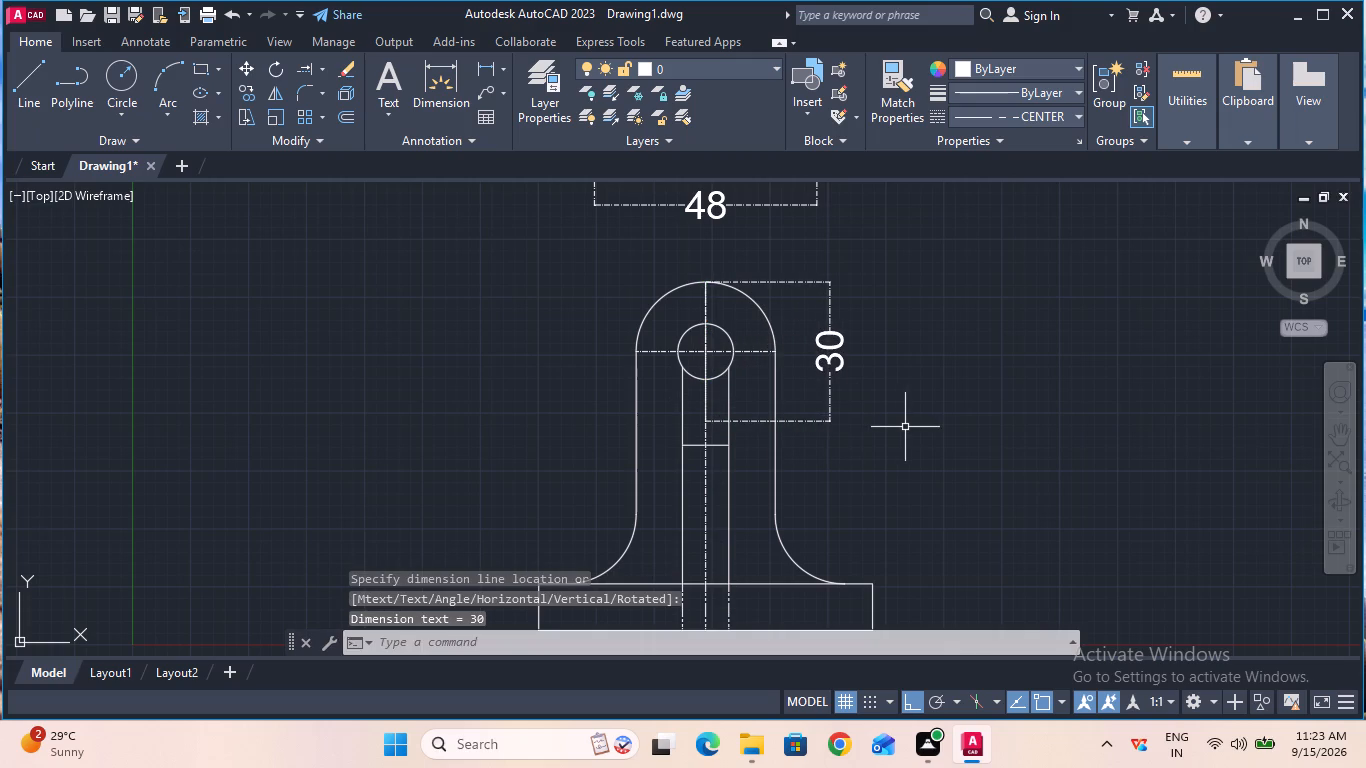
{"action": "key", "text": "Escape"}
Set the linetype to ByBlock and draw a horizontal rib top edge between the rib's sides at the 30 mm line's lower end.
{"action": "left_click", "coordinate": [958, 112]}
{"action": "left_click", "coordinate": [997, 164]}
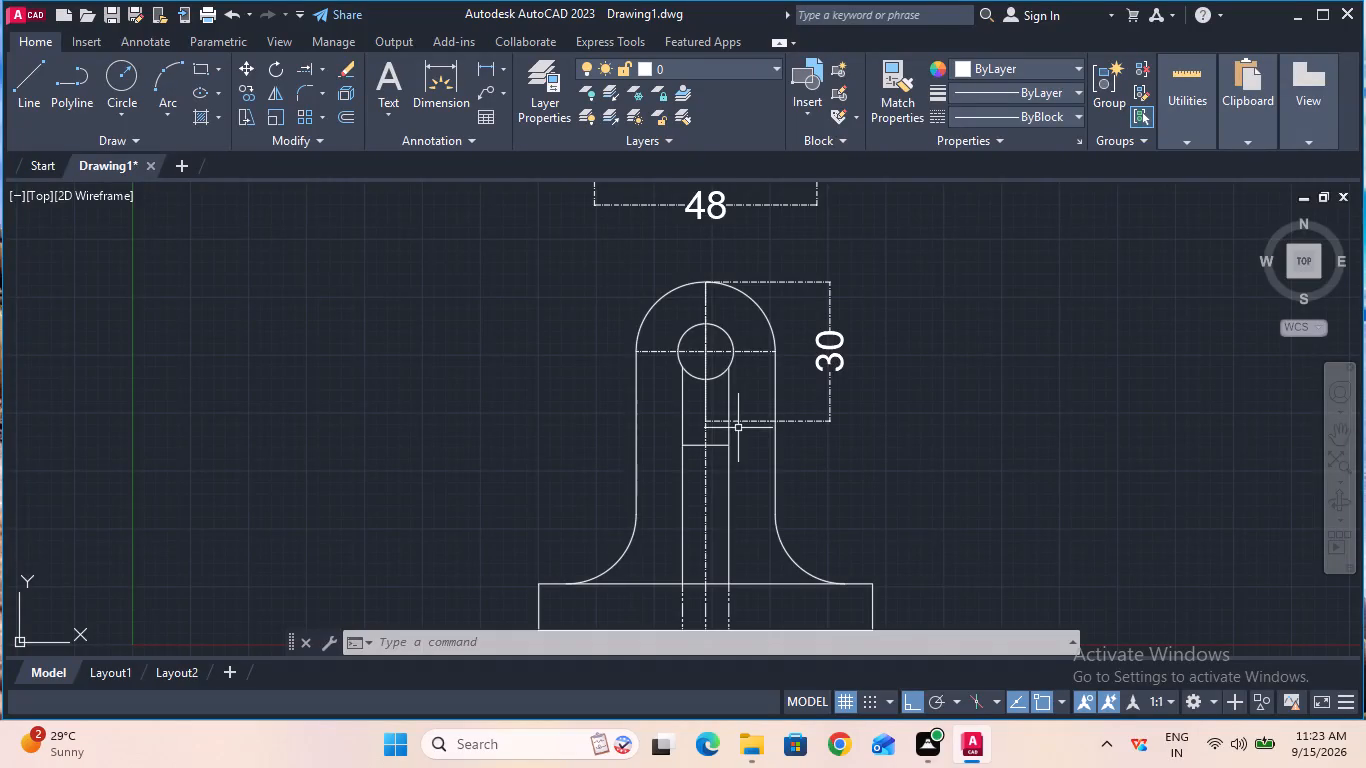
{"action": "left_click", "coordinate": [16, 71]}
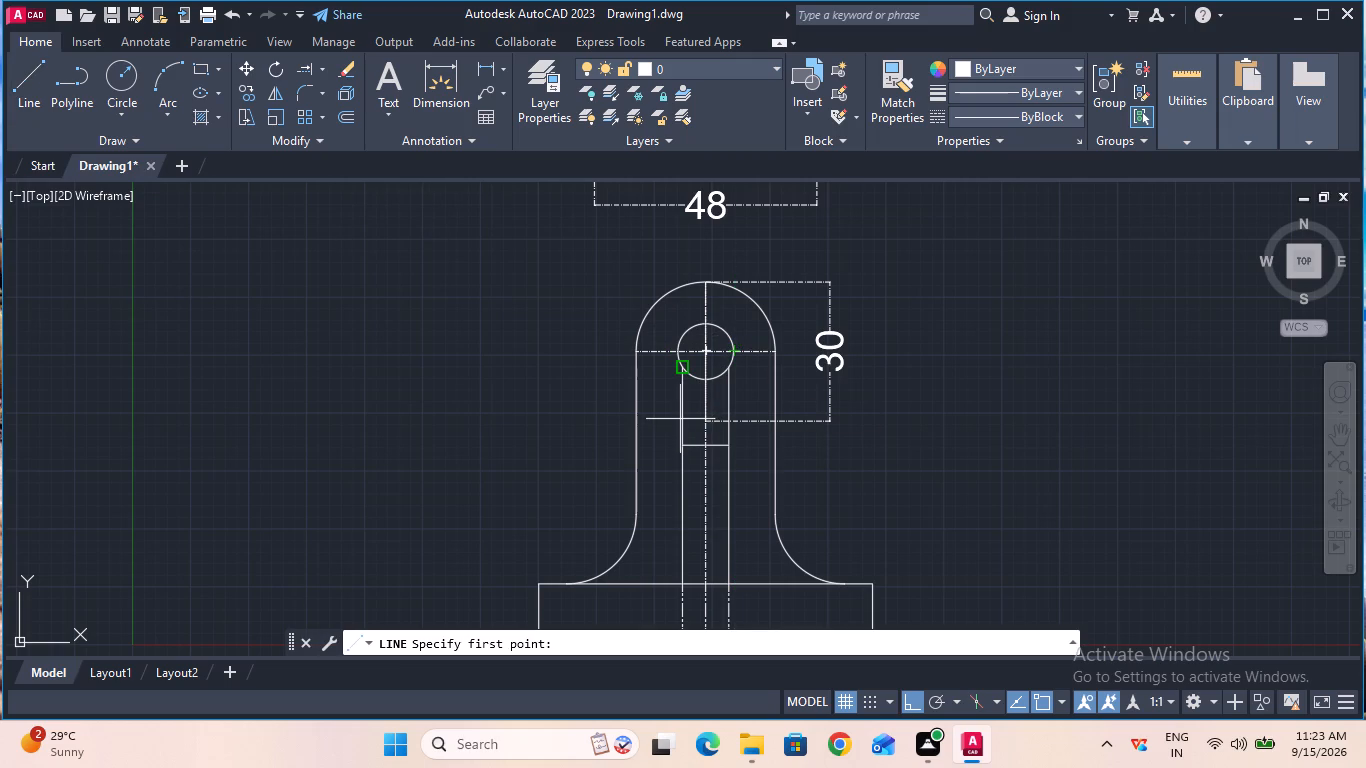
{"action": "left_click", "coordinate": [705, 421]}
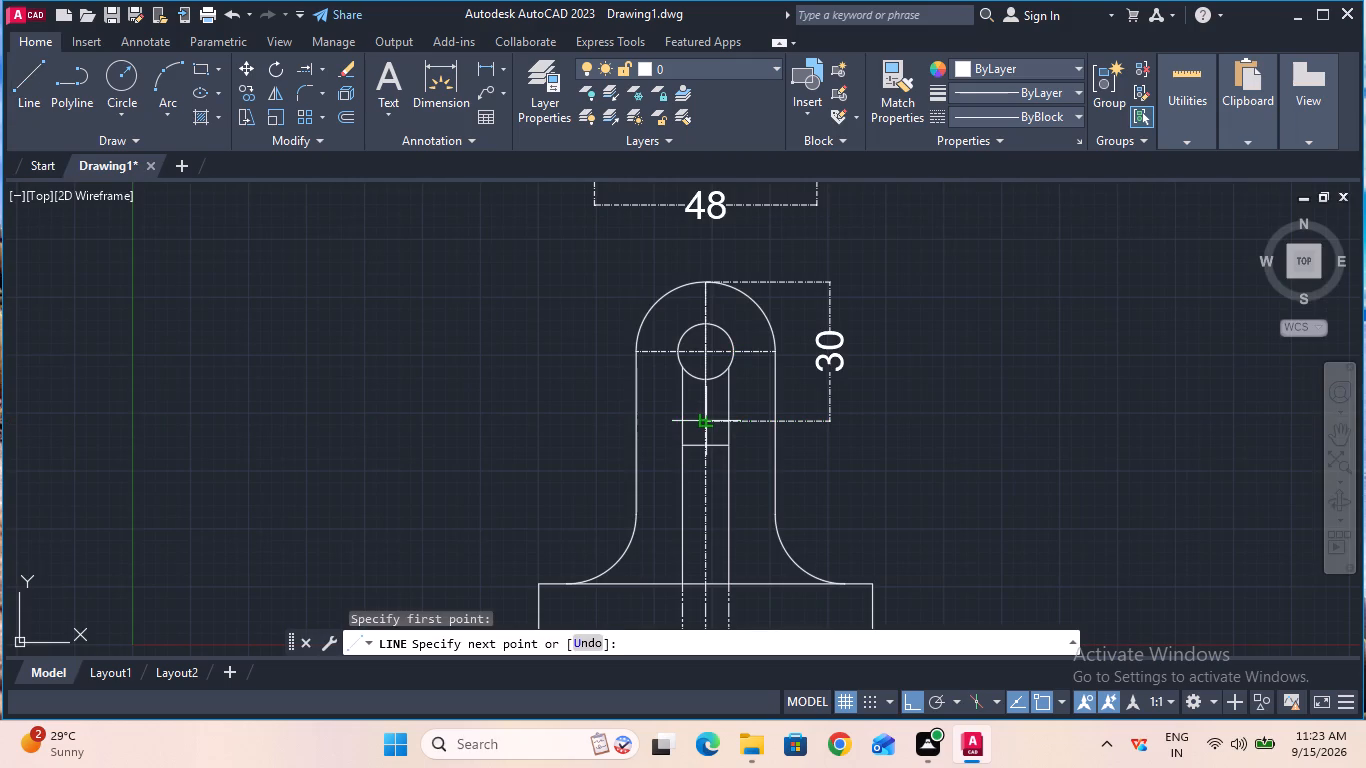
{"action": "left_click", "coordinate": [679, 421]}
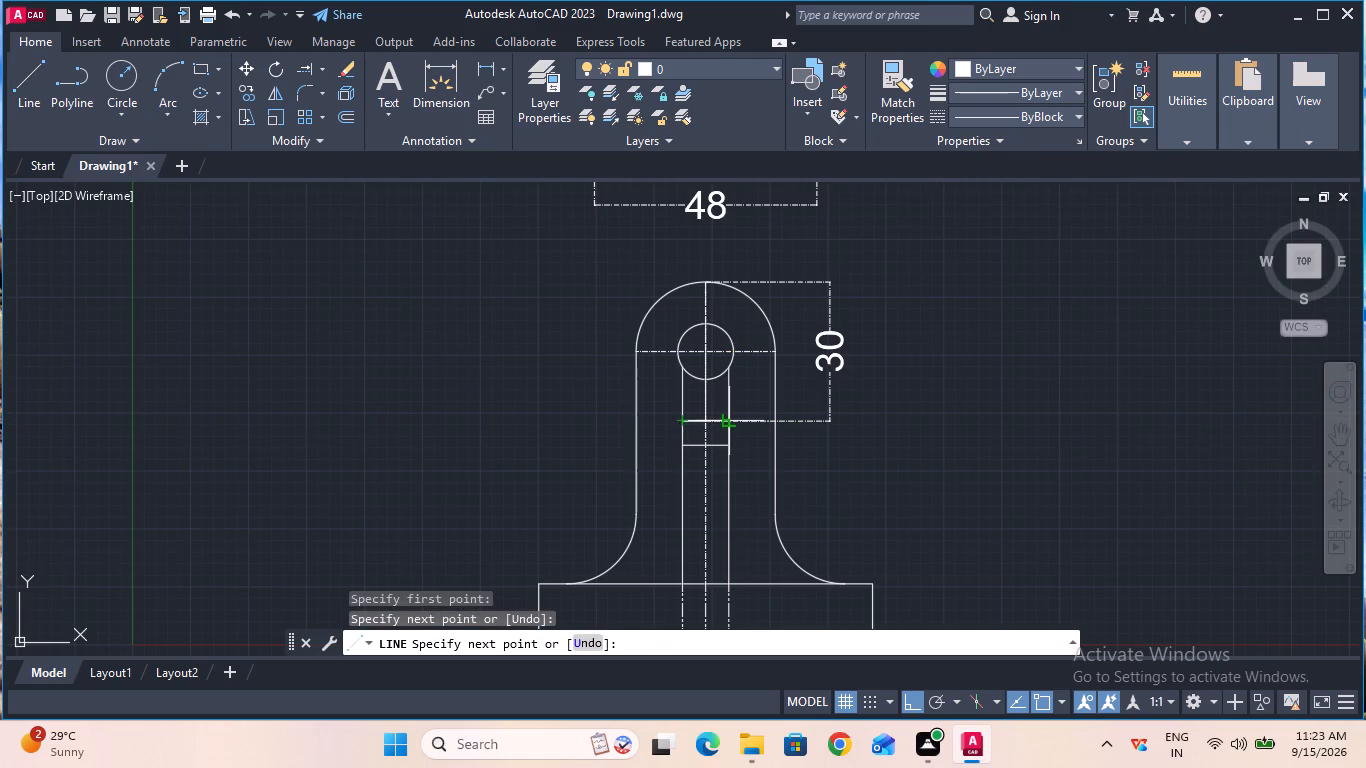
{"action": "left_click", "coordinate": [731, 422]}
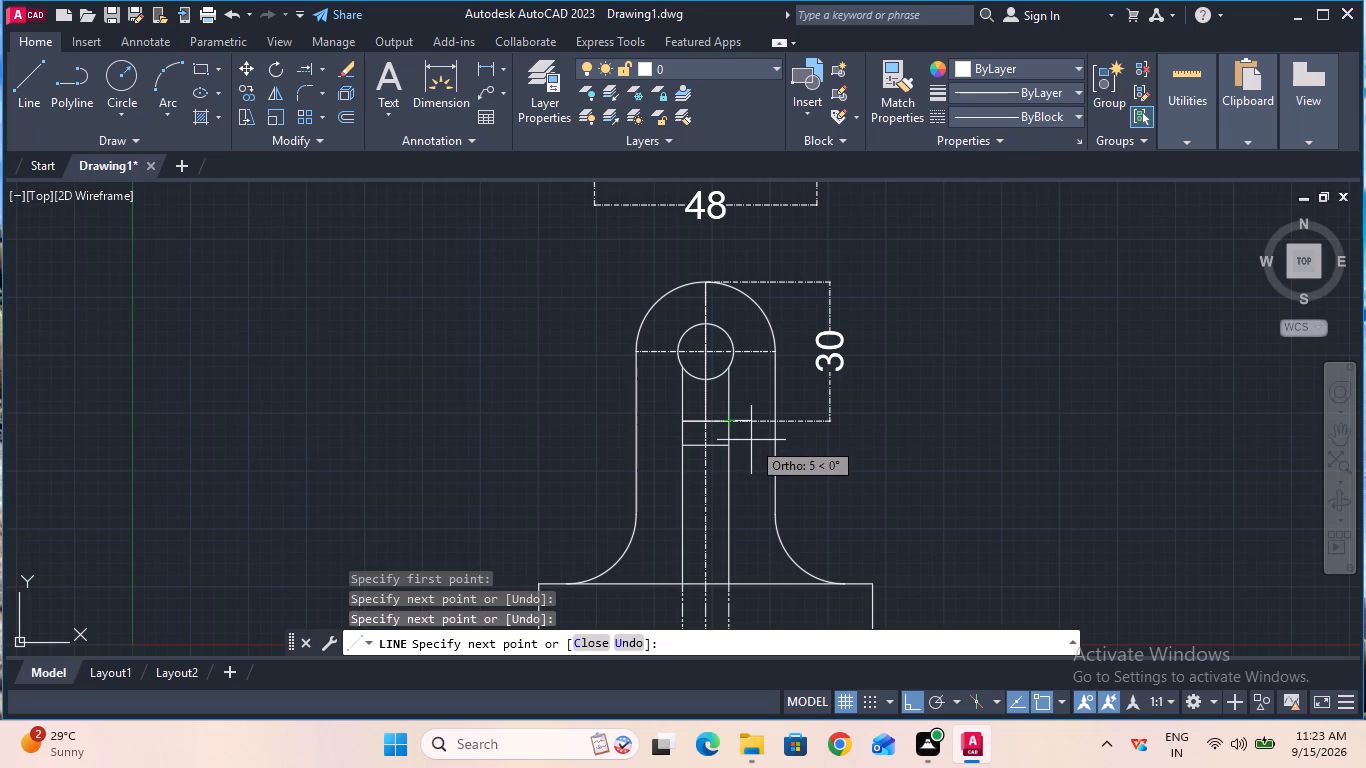
{"action": "key", "text": "Escape"}
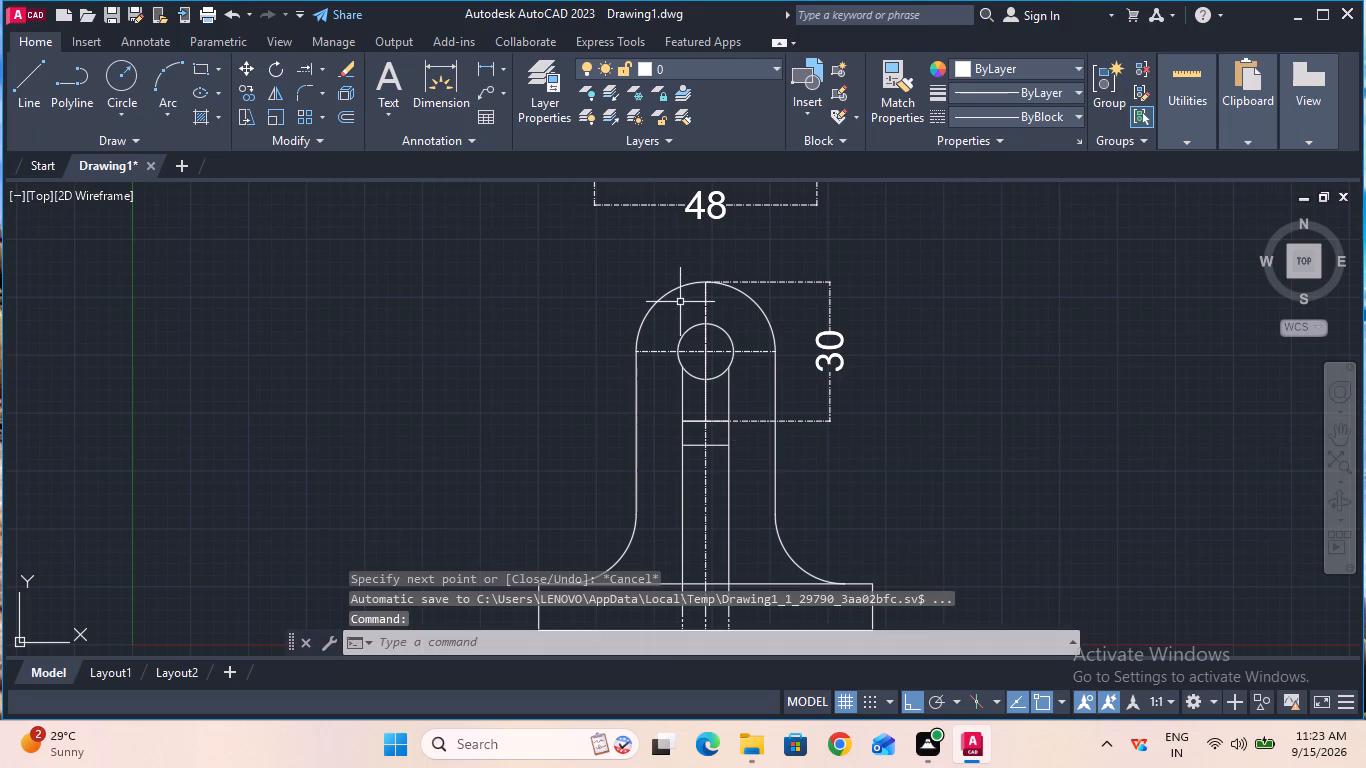
Trim away the old lower rib edge and the rib sides and vertical construction line between the new top edge and the hole.
{"action": "left_click", "coordinate": [323, 70]}
{"action": "left_click", "coordinate": [330, 101]}
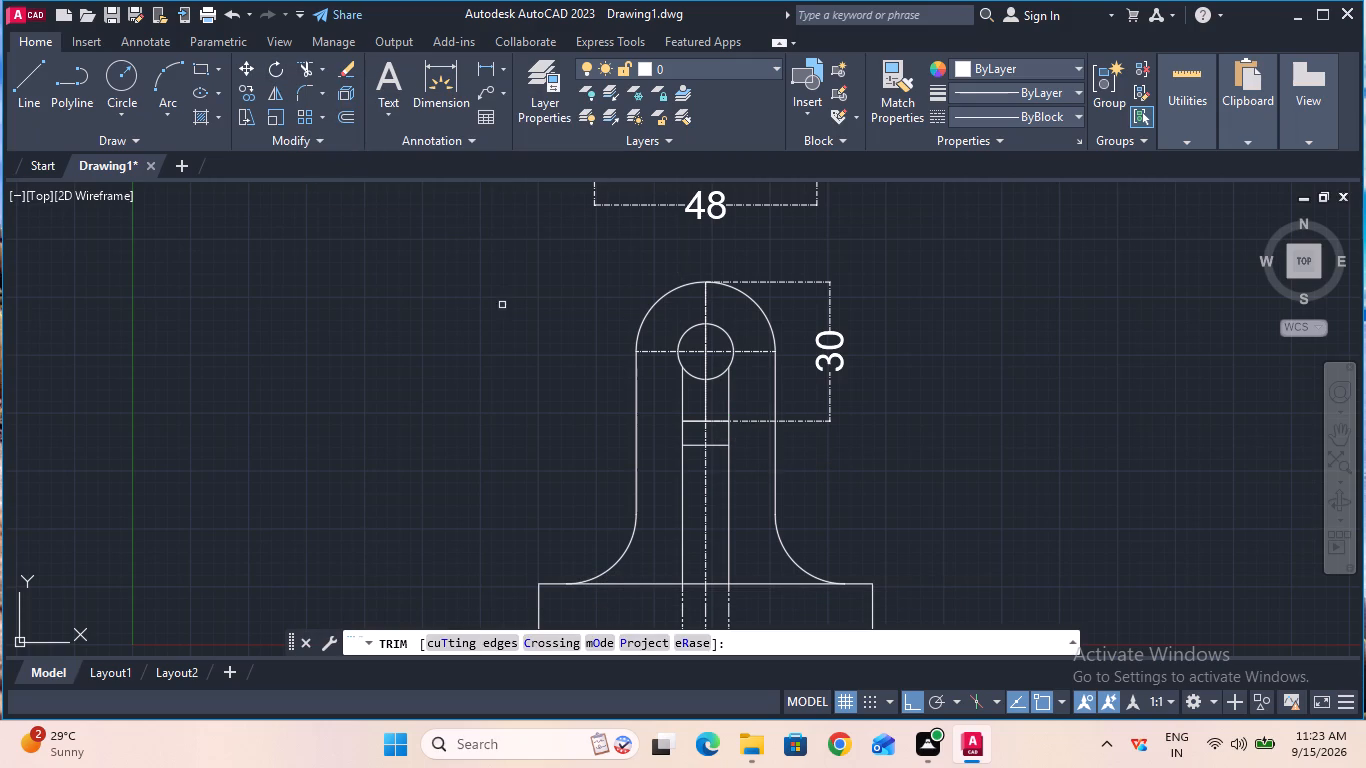
{"action": "left_click", "coordinate": [692, 443]}
{"action": "left_click", "coordinate": [712, 445]}
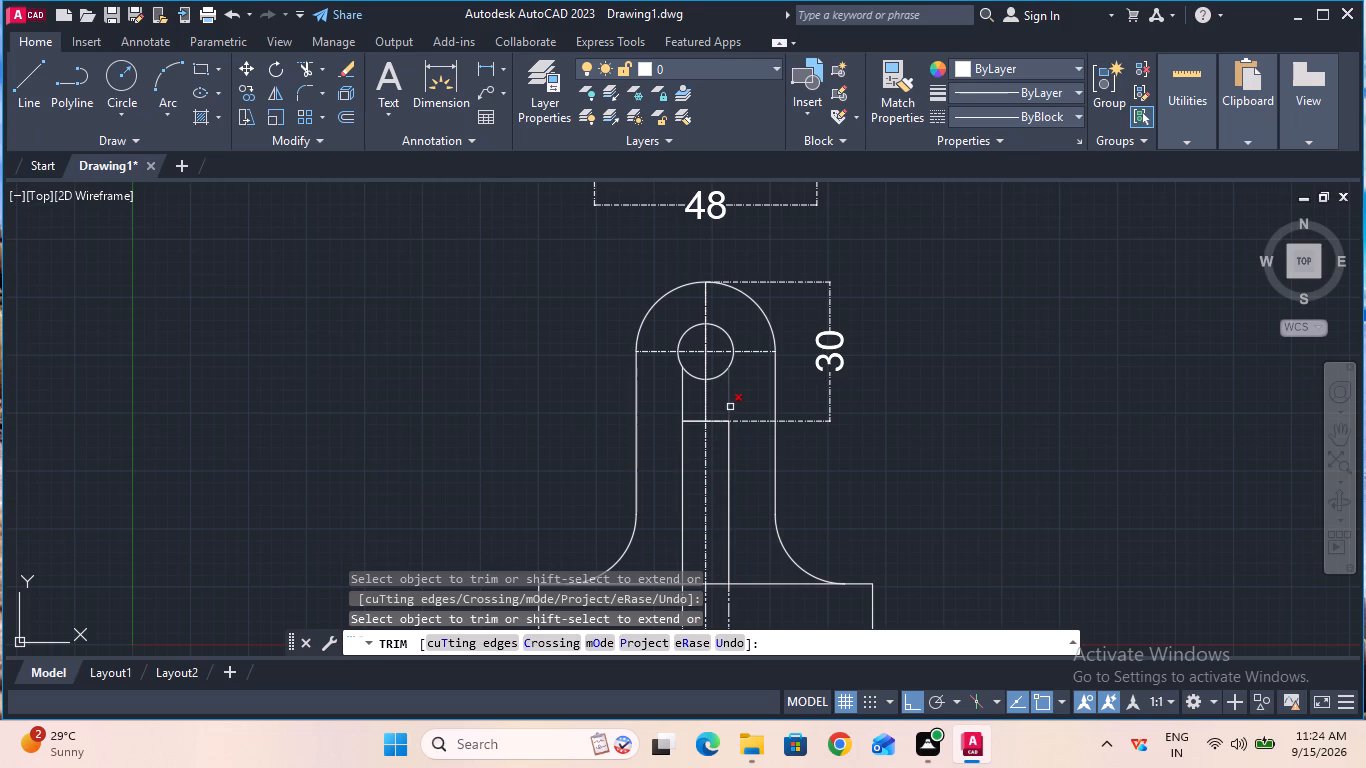
{"action": "left_click", "coordinate": [730, 407]}
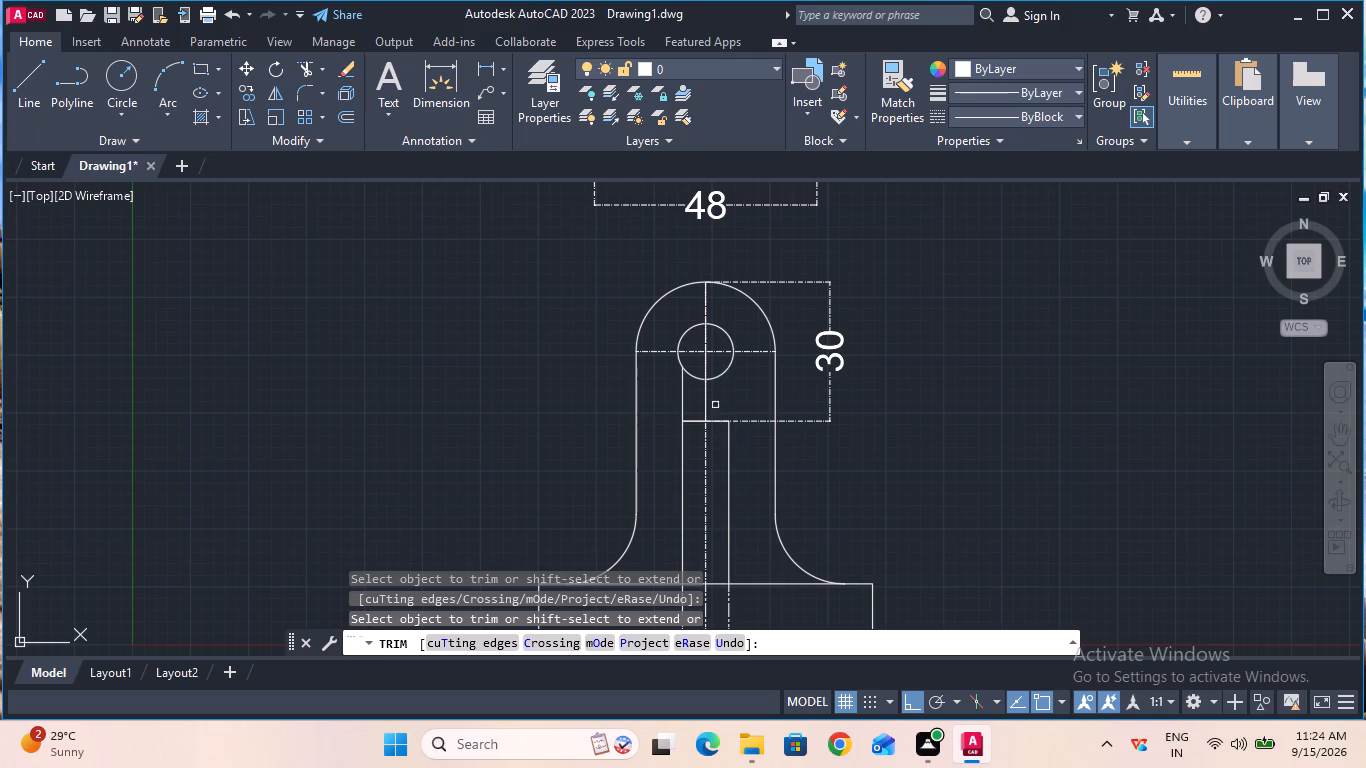
{"action": "left_click", "coordinate": [684, 404]}
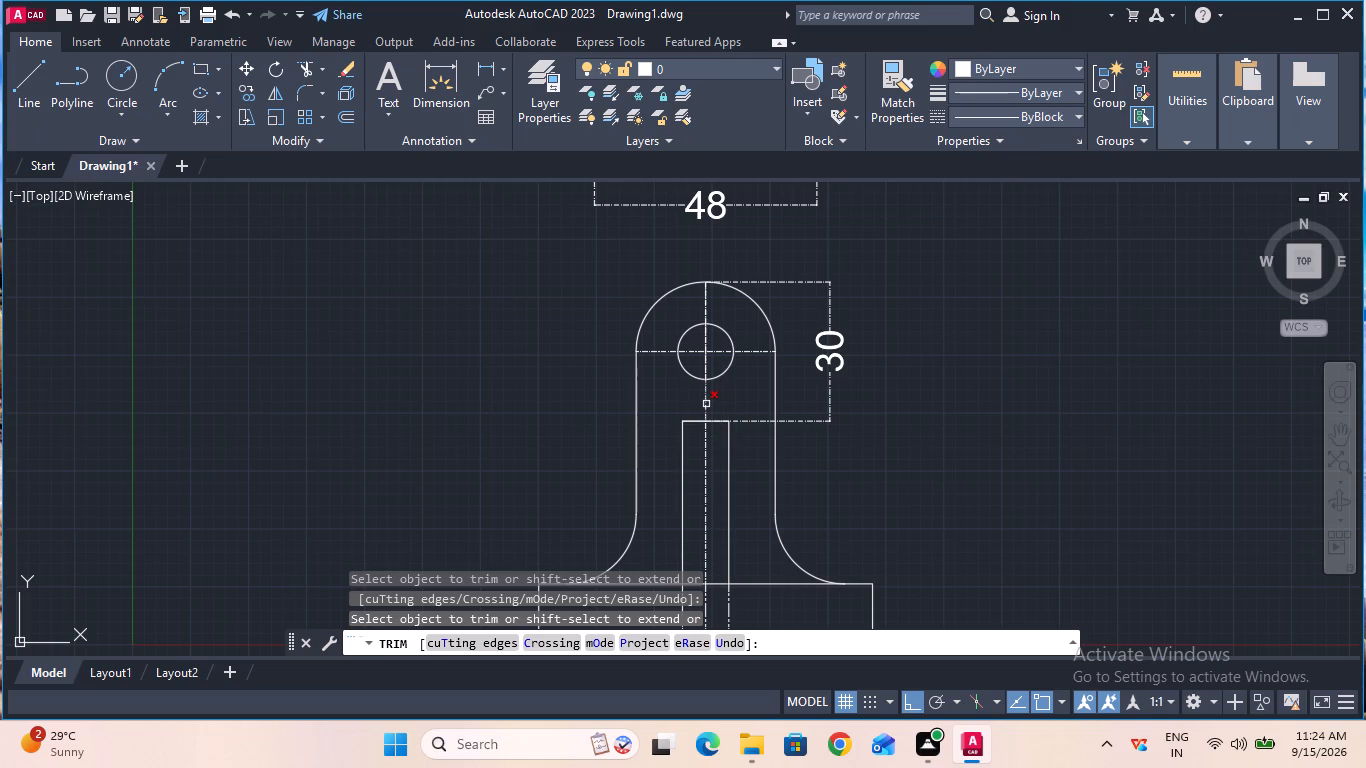
{"action": "left_click", "coordinate": [706, 404]}
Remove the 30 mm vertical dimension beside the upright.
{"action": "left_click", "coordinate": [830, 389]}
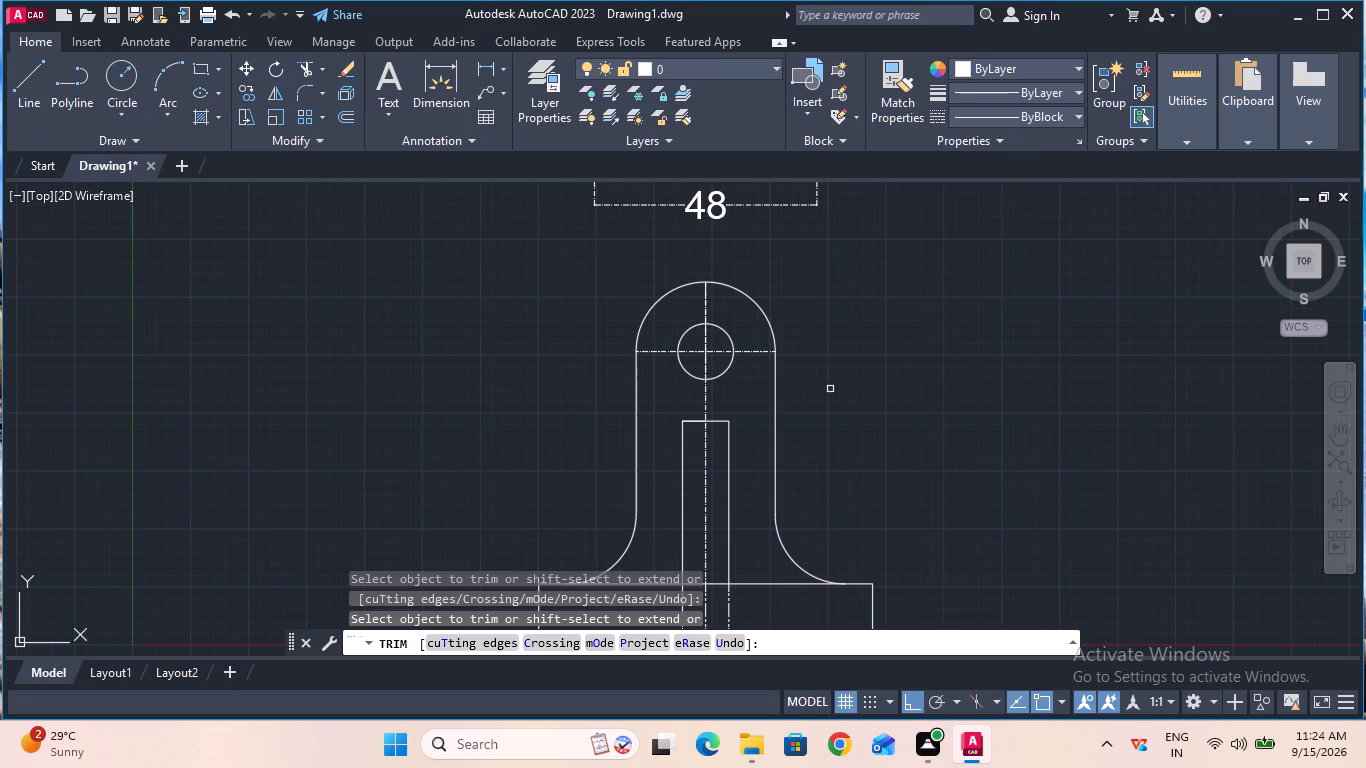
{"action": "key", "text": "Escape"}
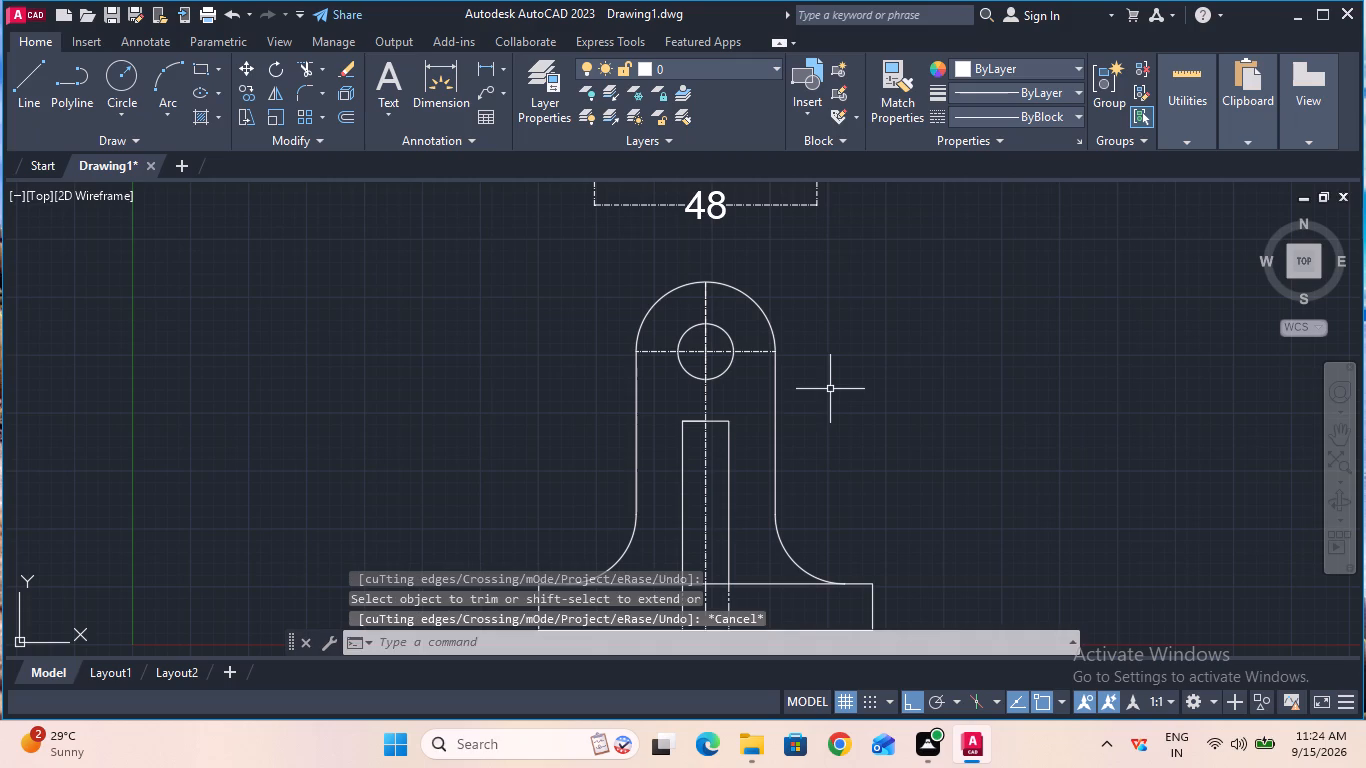
Join all the objects of the bracket view, including the base, upright, boss, rib and centerlines.
{"action": "left_click", "coordinate": [1339, 443]}
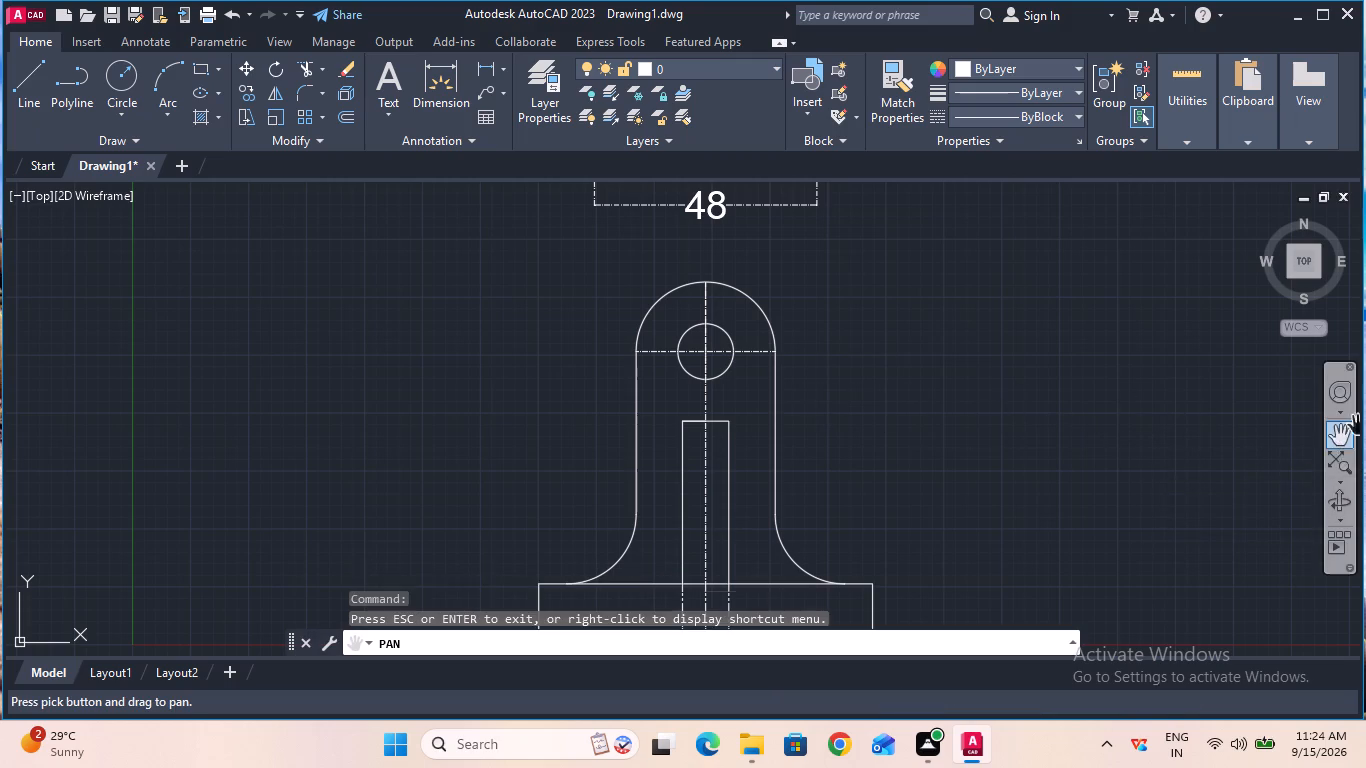
{"action": "left_click_drag", "start_coordinate": [1145, 479], "coordinate": [1139, 394]}
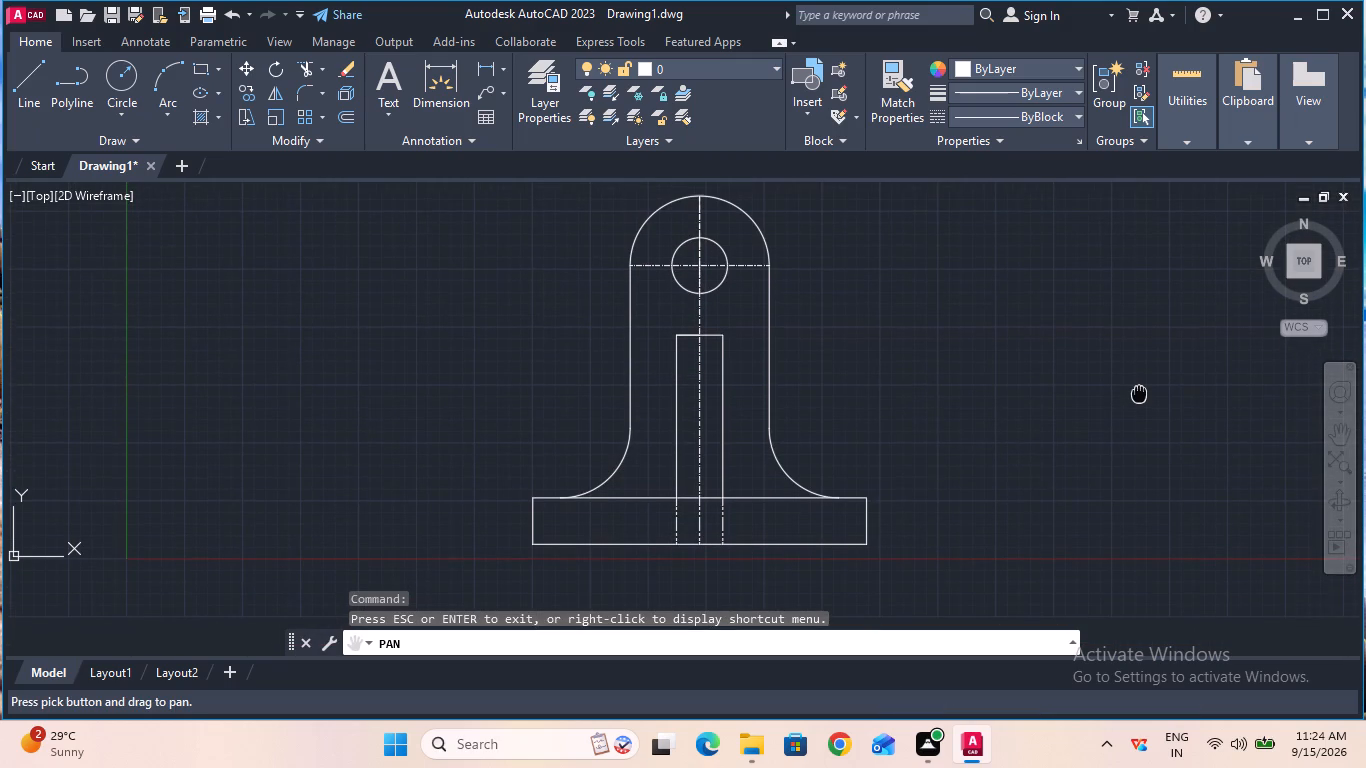
{"action": "left_click_drag", "start_coordinate": [1139, 394], "coordinate": [1137, 395]}
{"action": "key", "text": "Escape"}
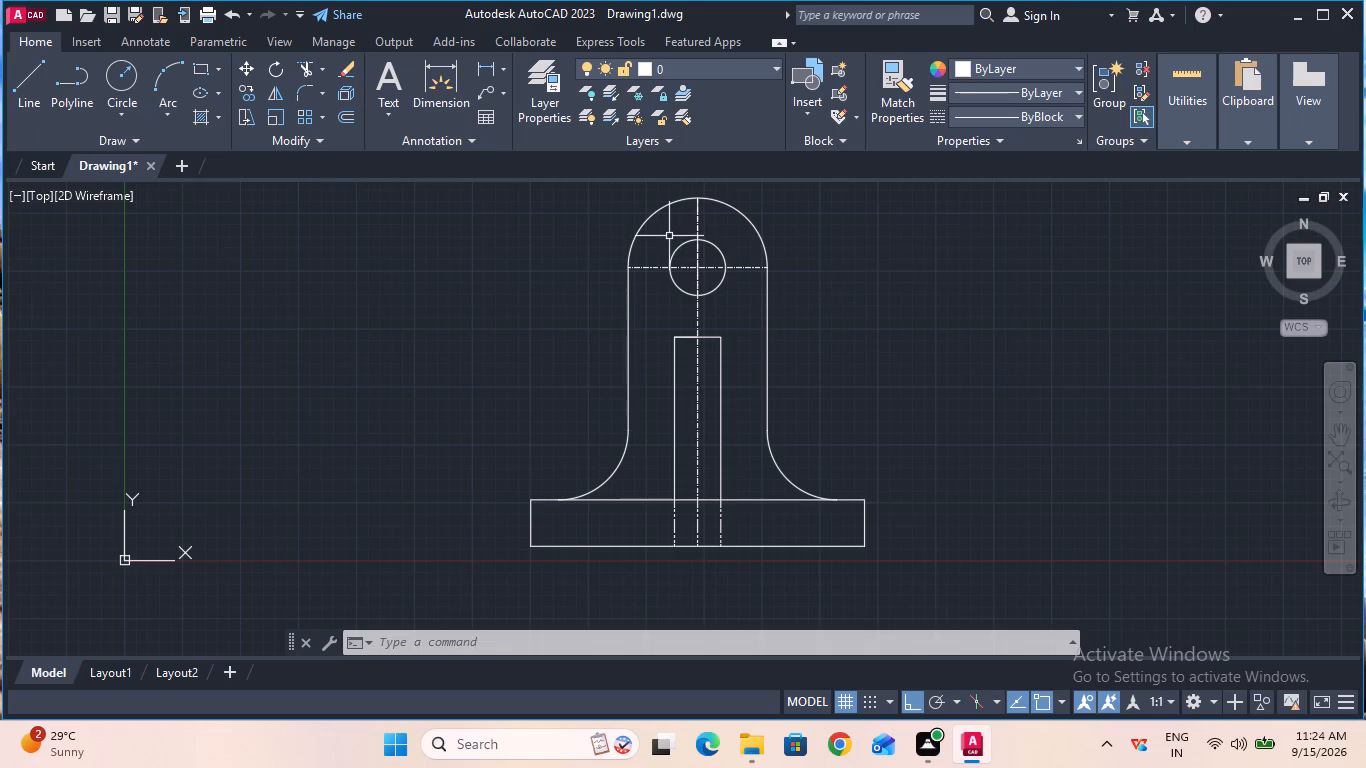
{"action": "left_click", "coordinate": [350, 196]}
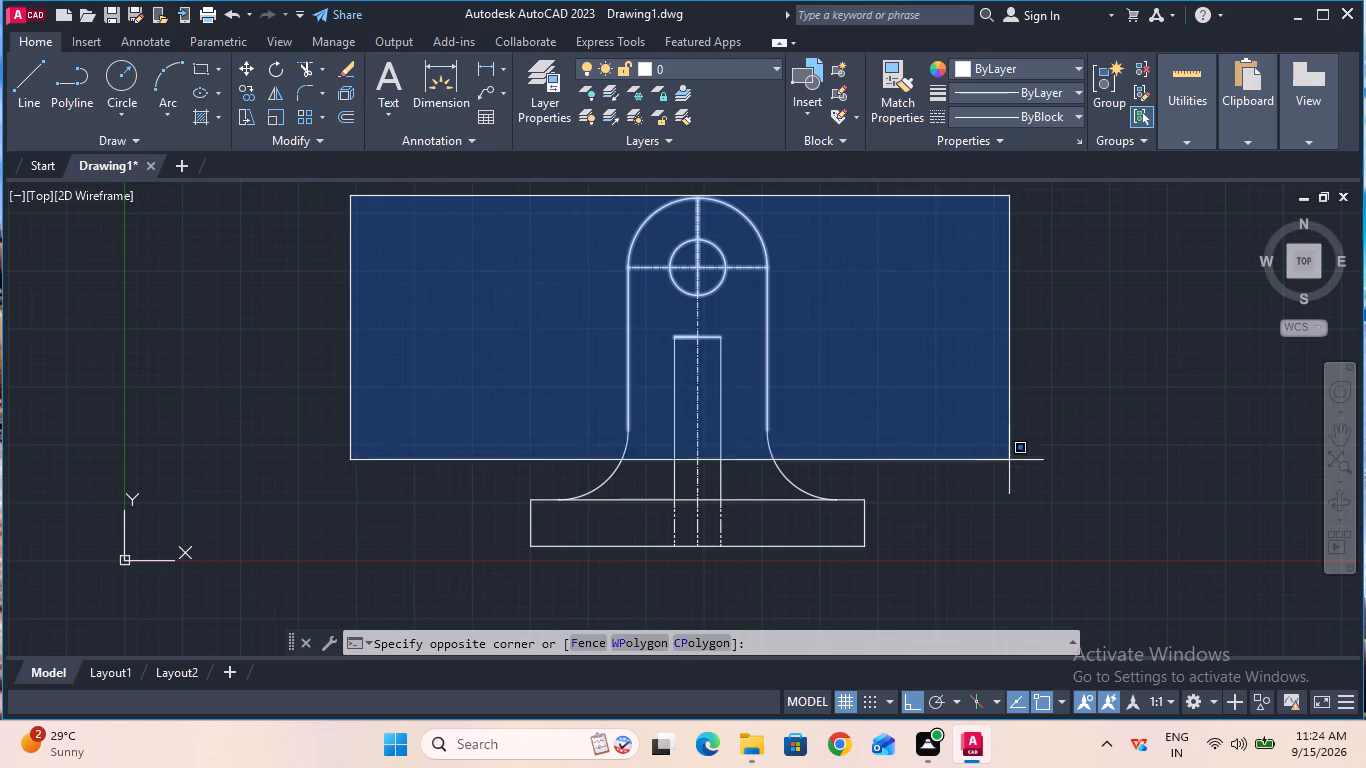
{"action": "left_click", "coordinate": [1021, 599]}
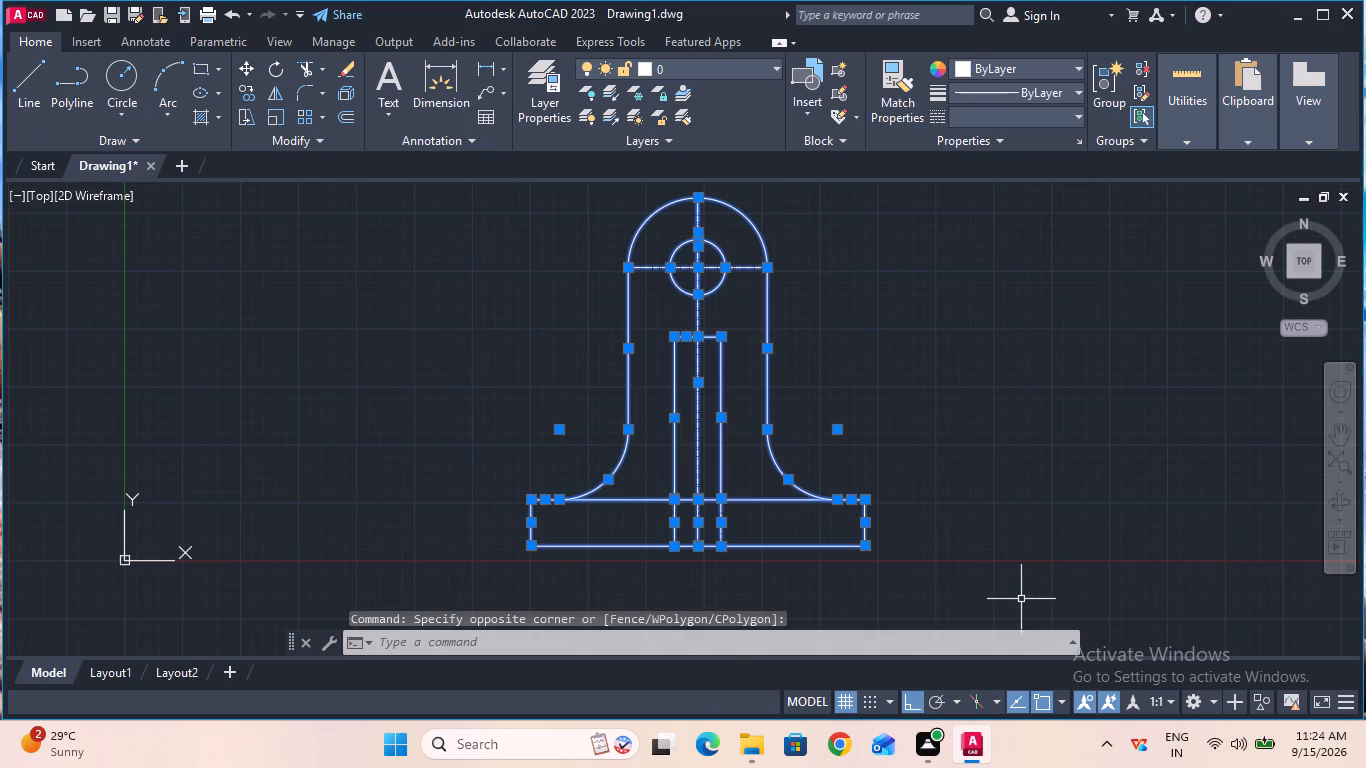
{"action": "type", "text": "joi"}
{"action": "key", "text": "n"}
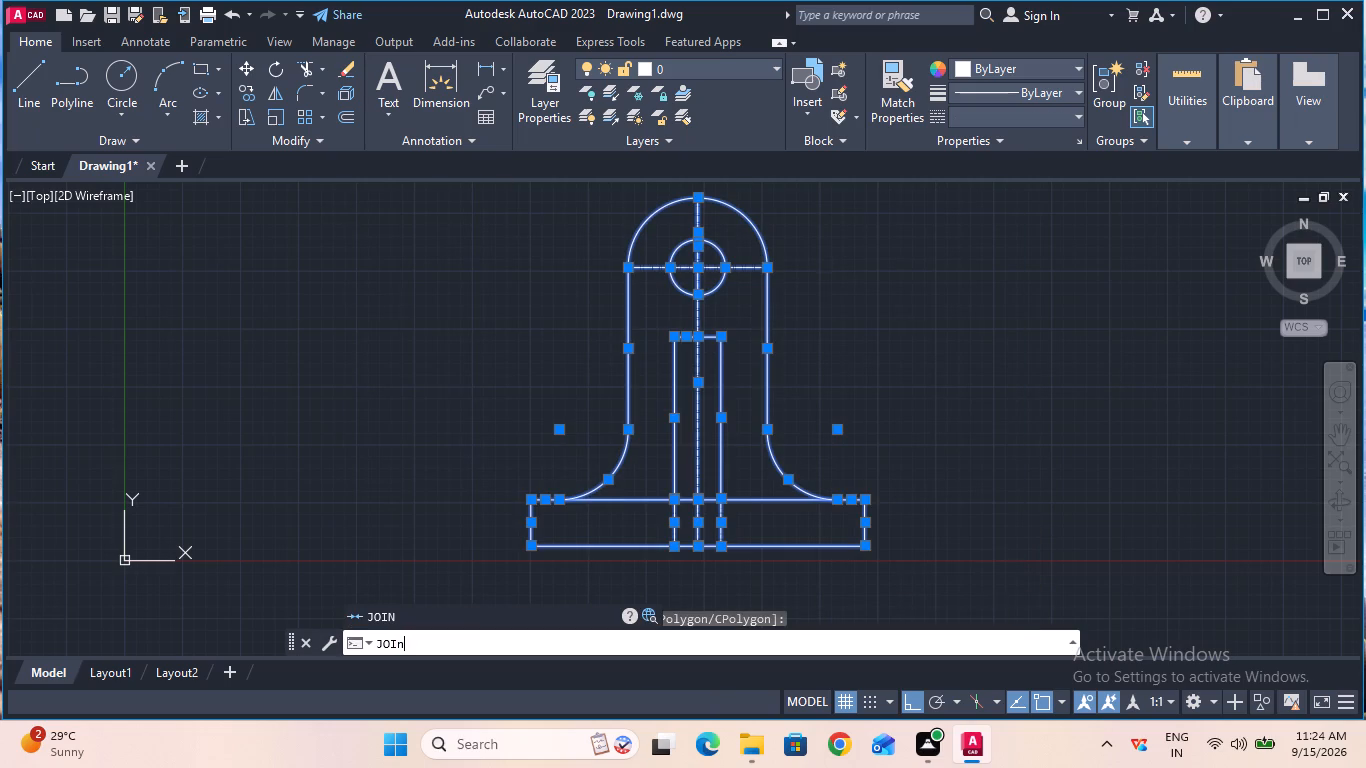
{"action": "left_click", "coordinate": [519, 613]}
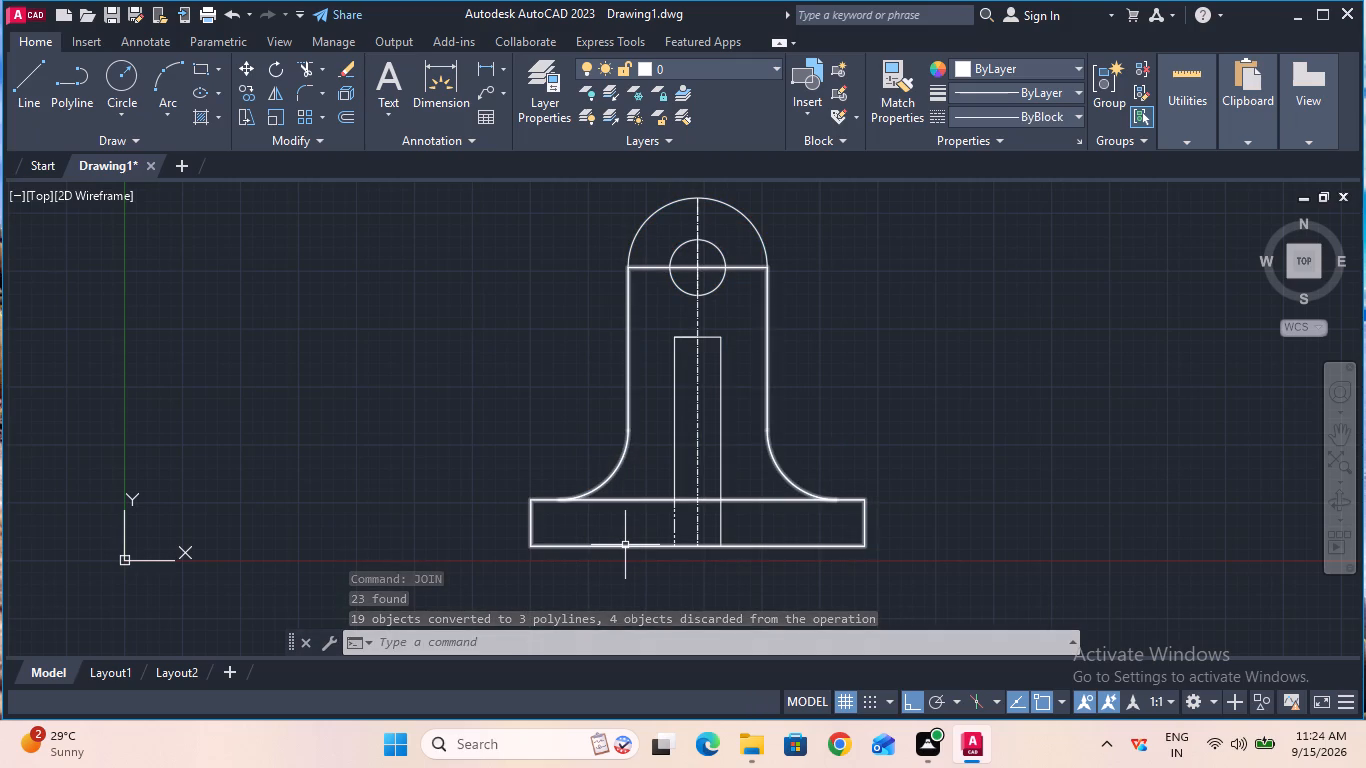
Add a vertical linear dimension for the base plate's thickness just outside its right end.
{"action": "left_click", "coordinate": [477, 73]}
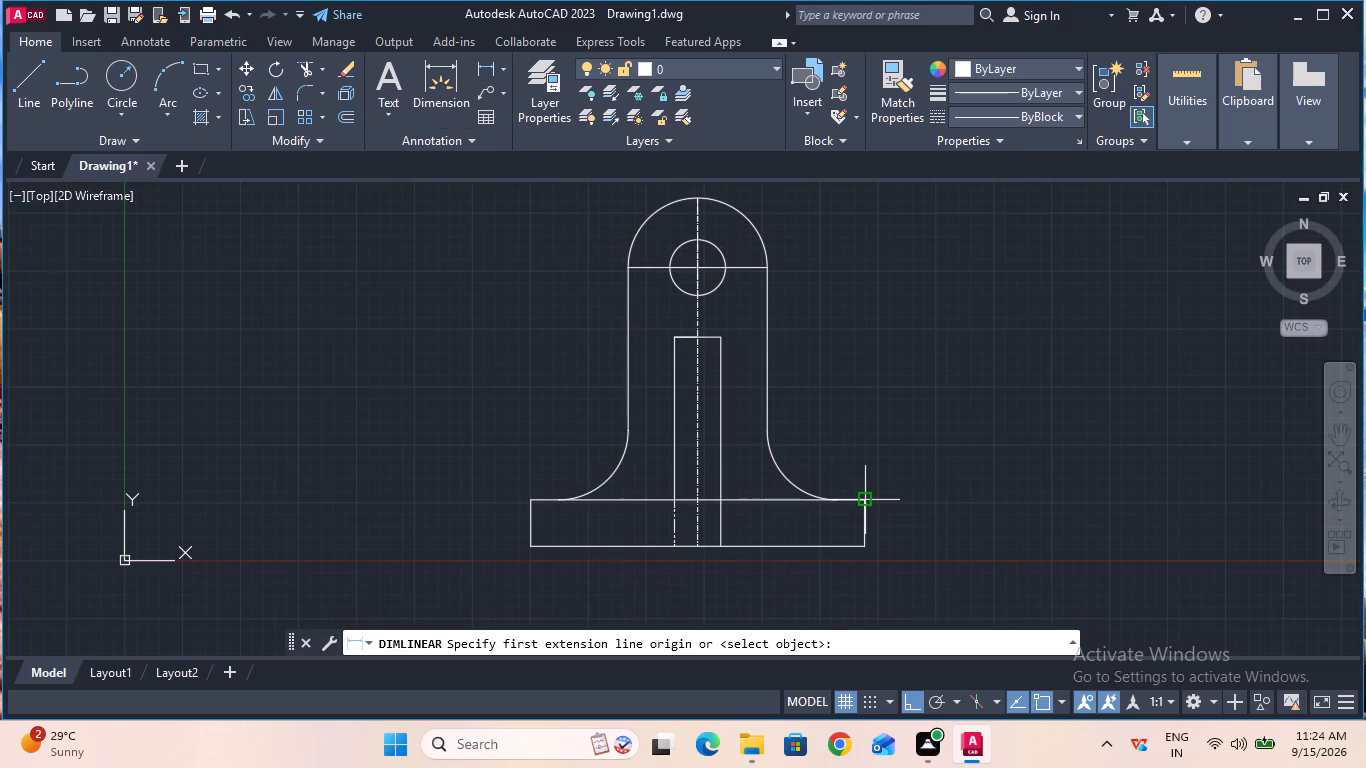
{"action": "left_click", "coordinate": [866, 501]}
{"action": "left_click", "coordinate": [869, 551]}
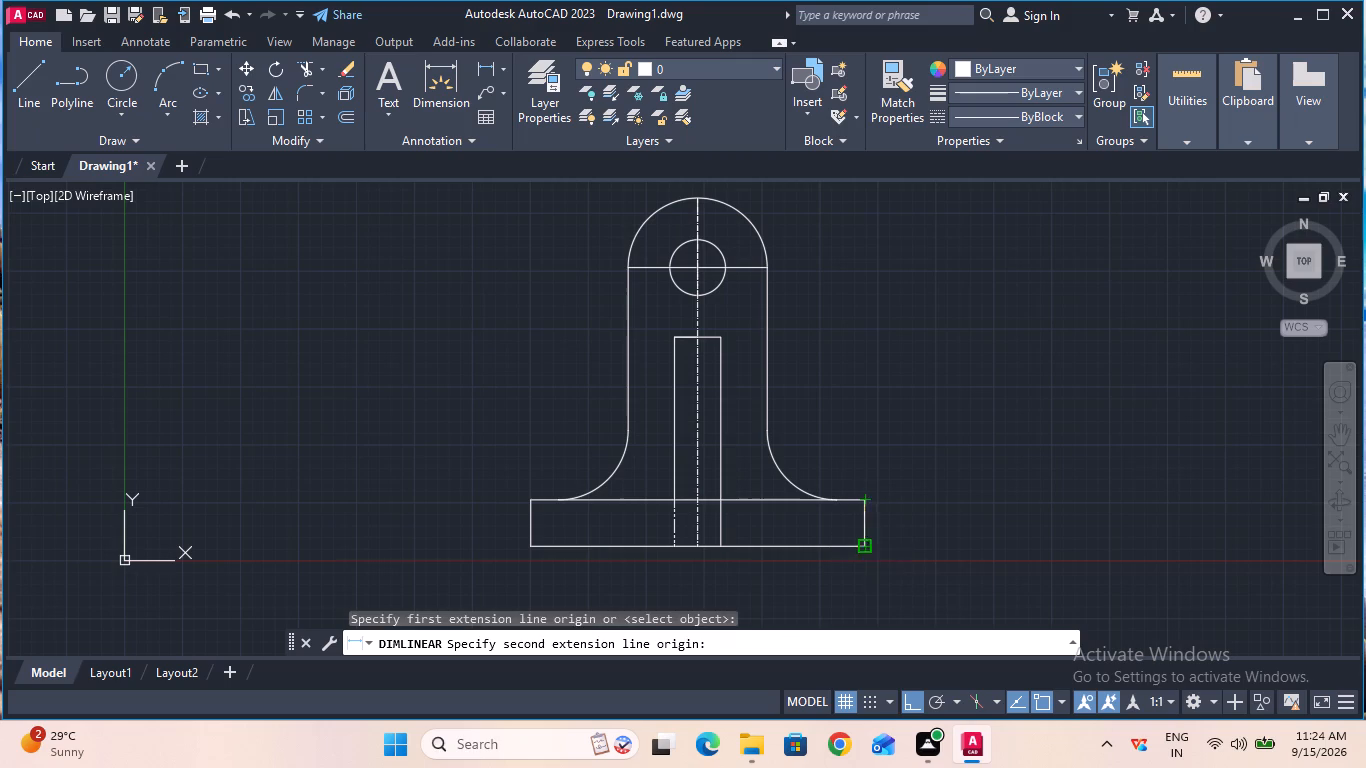
{"action": "left_click", "coordinate": [900, 551]}
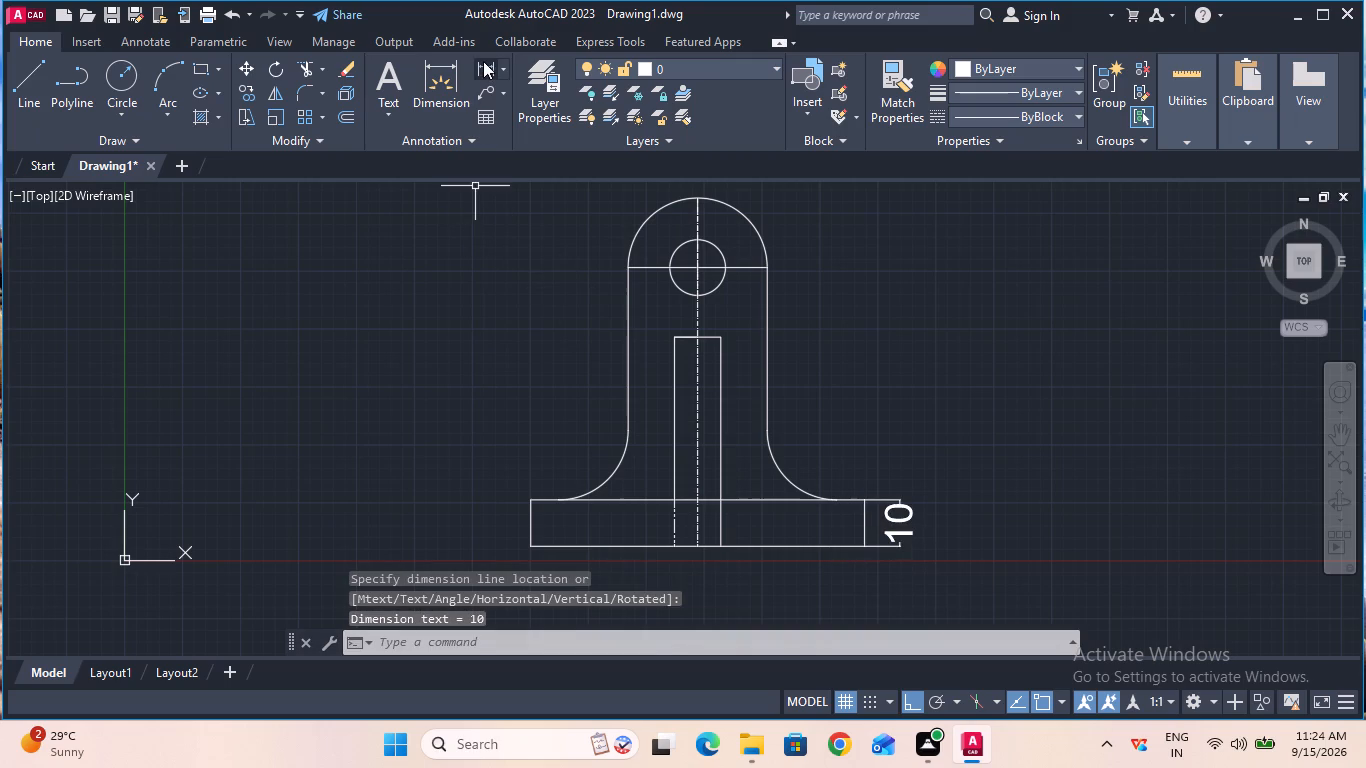
Add a horizontal linear dimension for the central rib's width just below the base plate.
{"action": "left_click", "coordinate": [483, 61]}
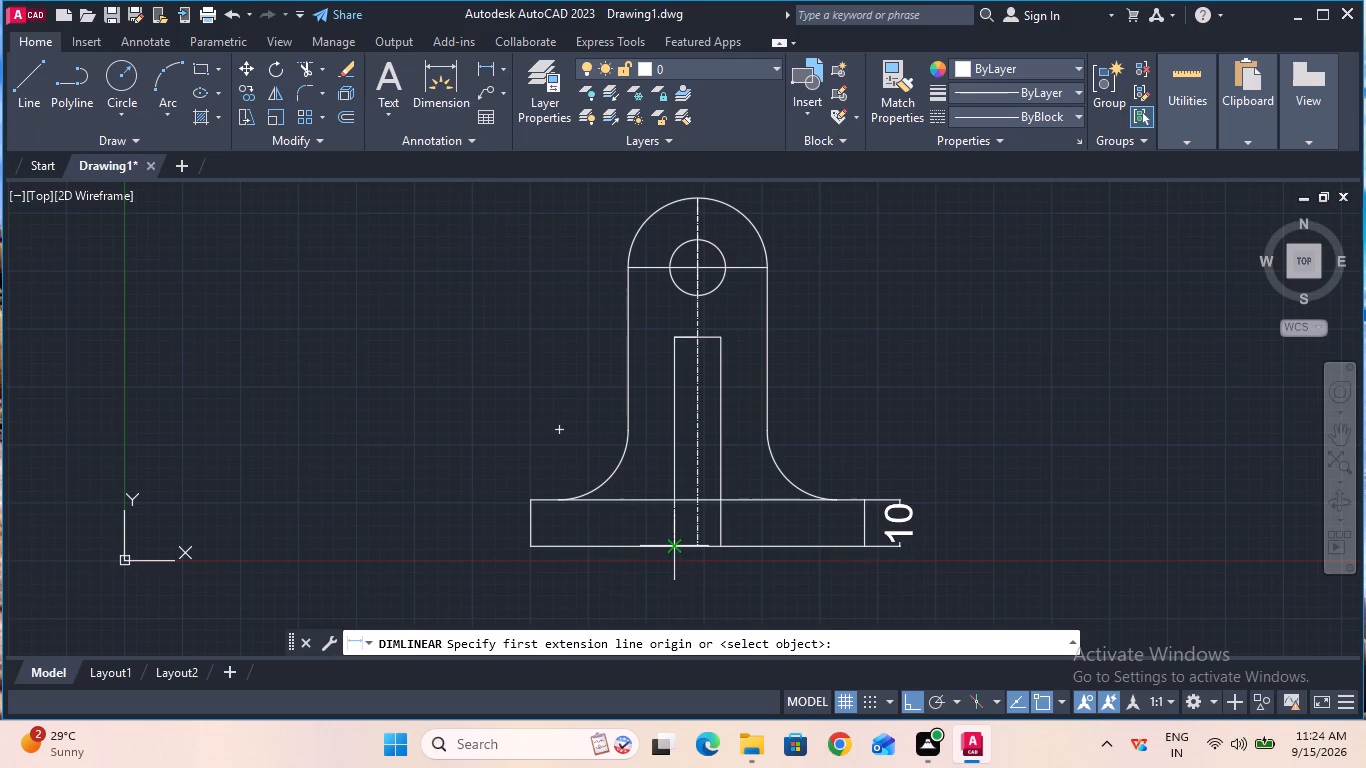
{"action": "left_click", "coordinate": [677, 545]}
{"action": "left_click", "coordinate": [722, 546]}
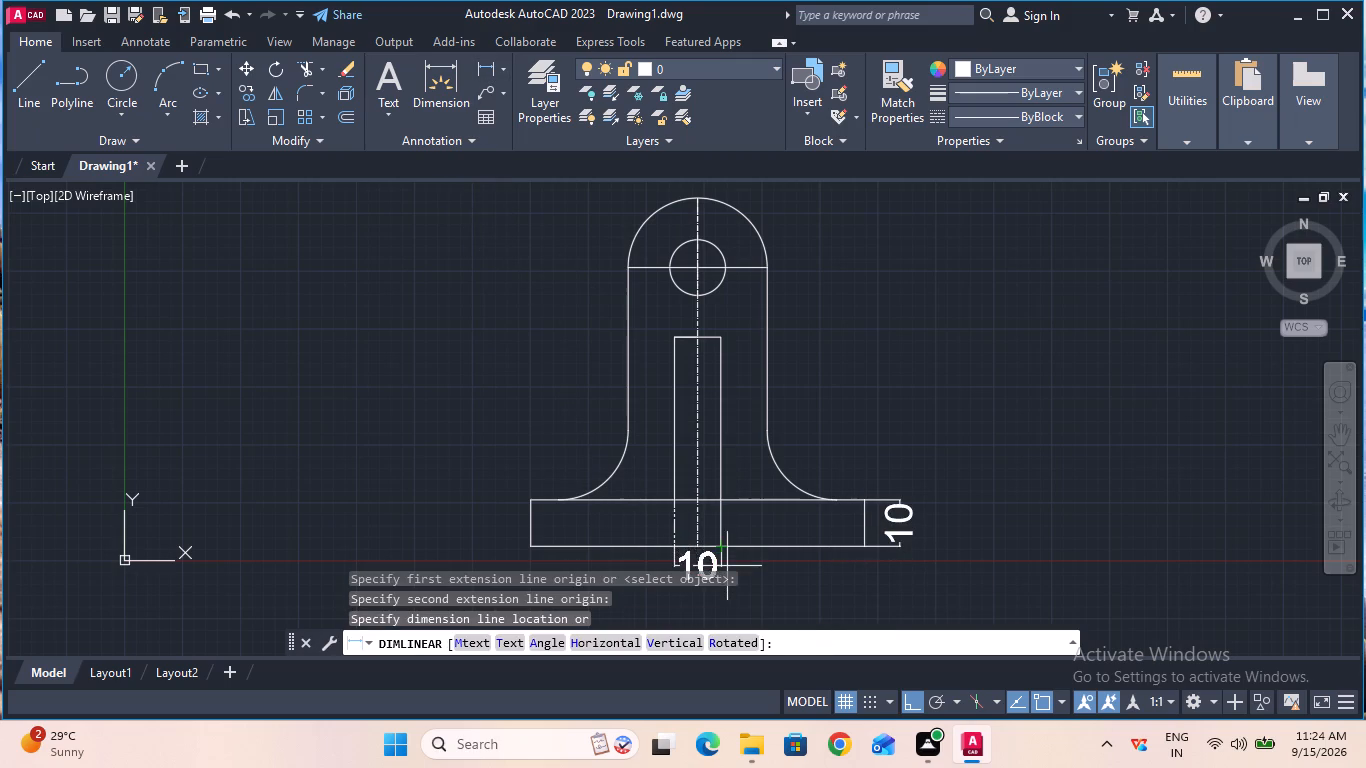
{"action": "left_click", "coordinate": [728, 570]}
{"action": "key", "text": "Escape"}
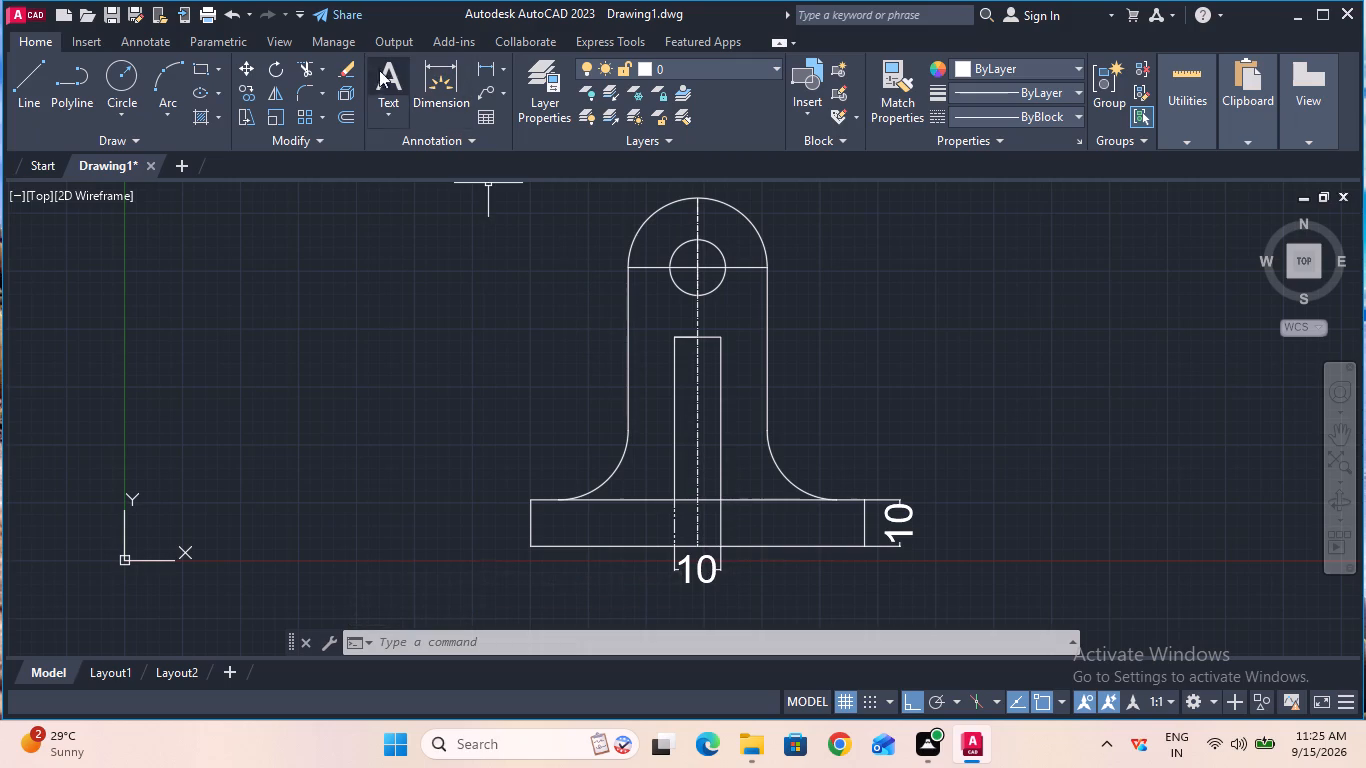
Replace the rib's right side within the base plate's thickness with a CENTER linetype line between the plate's bottom and top edges.
{"action": "left_click", "coordinate": [311, 63]}
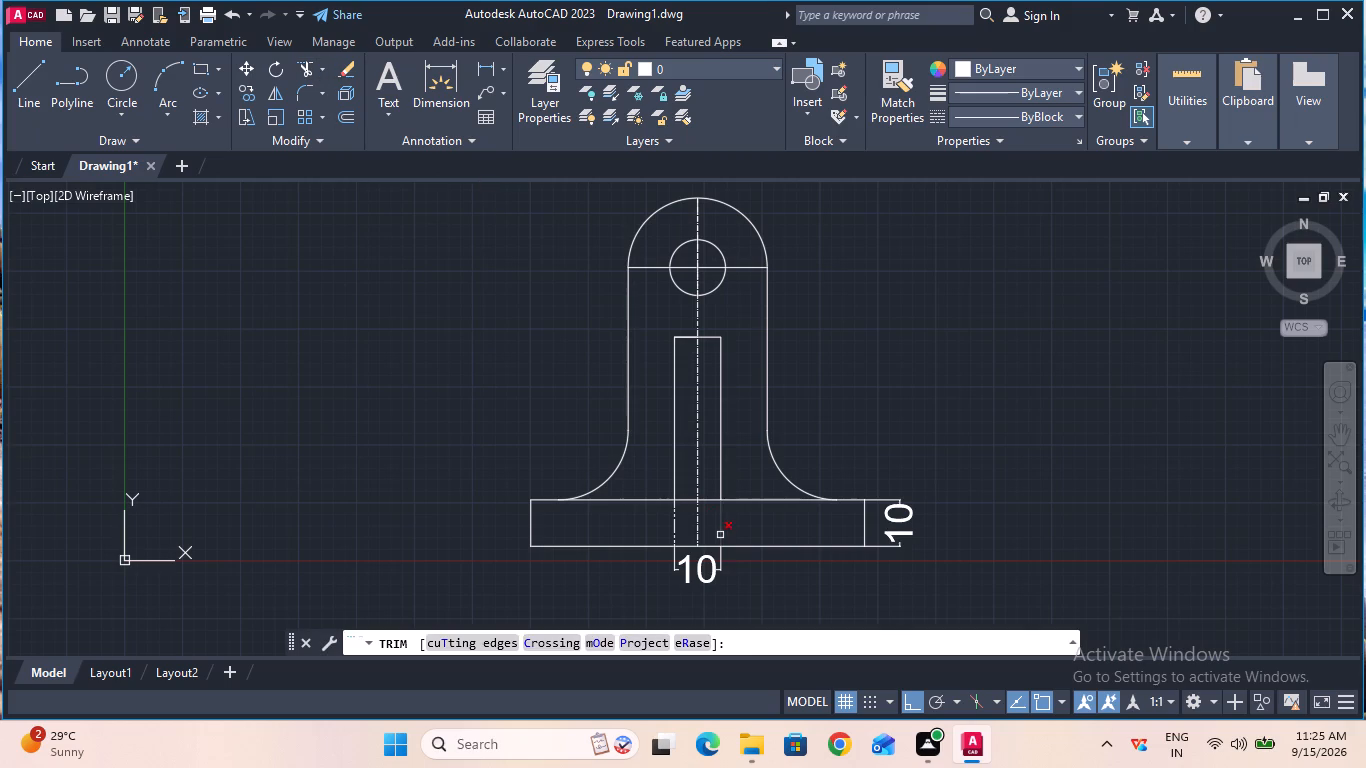
{"action": "left_click", "coordinate": [720, 537]}
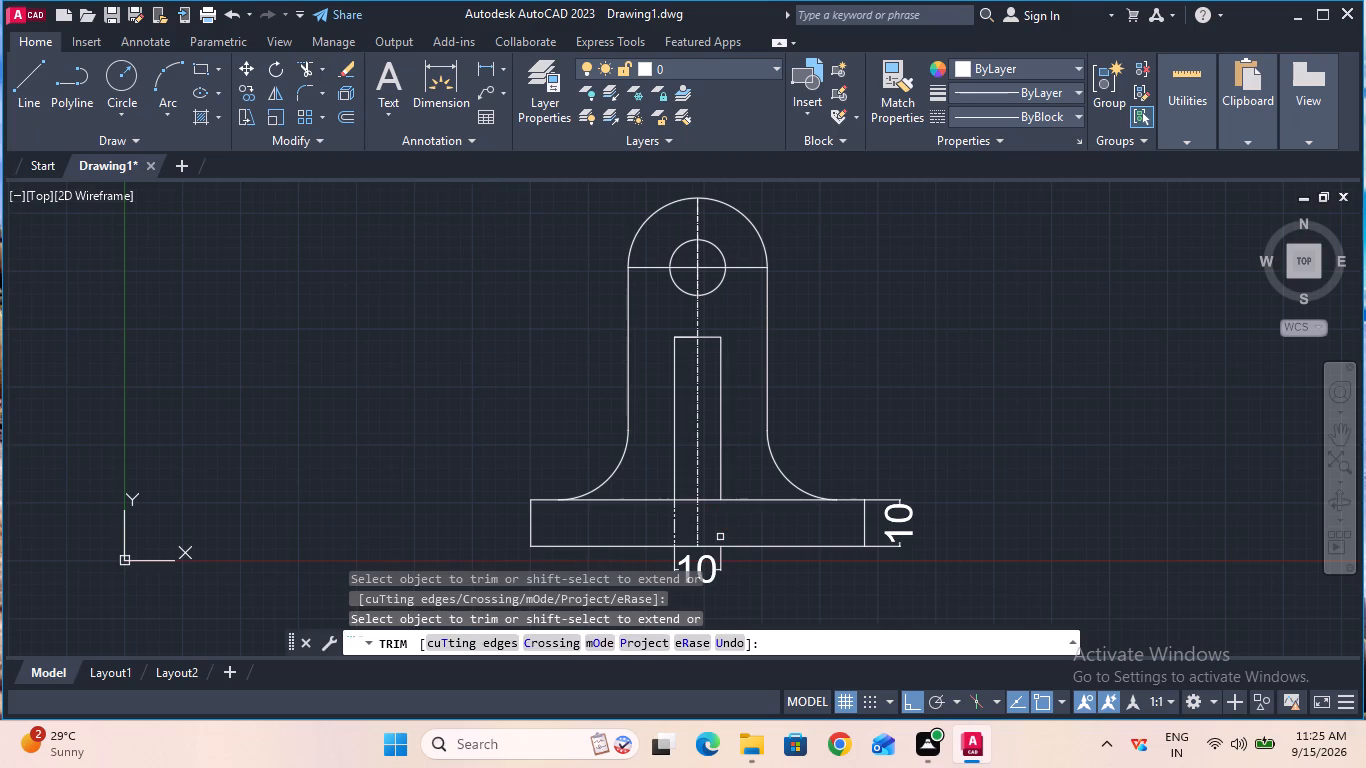
{"action": "key", "text": "Escape"}
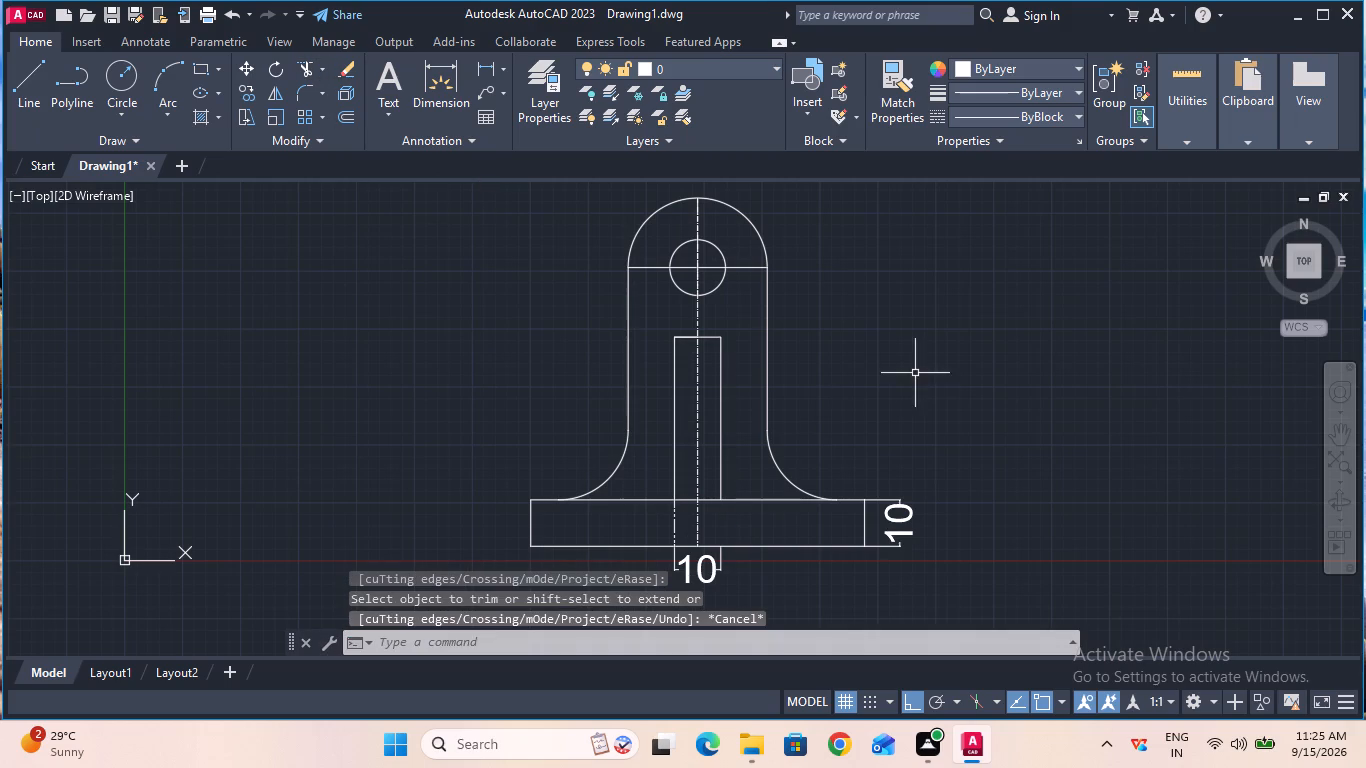
{"action": "left_click", "coordinate": [970, 119]}
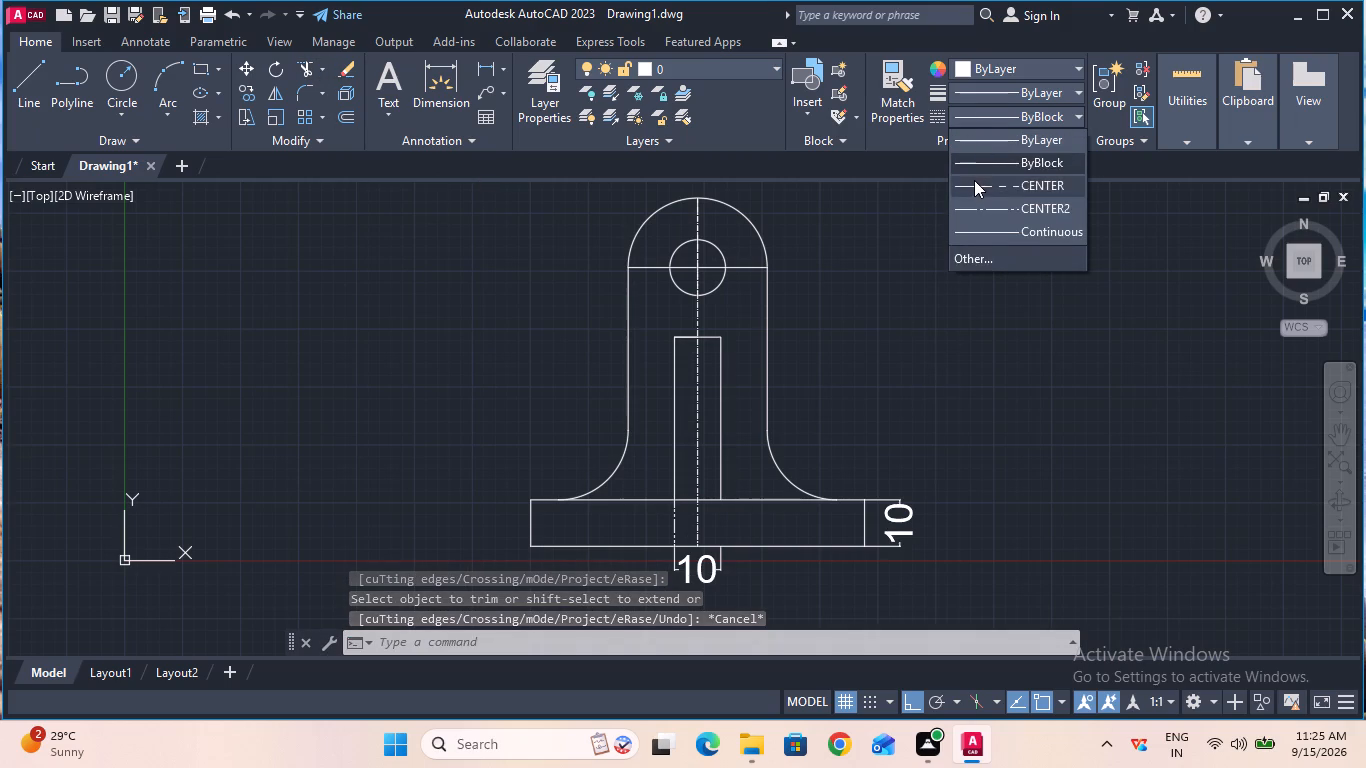
{"action": "left_click", "coordinate": [974, 181]}
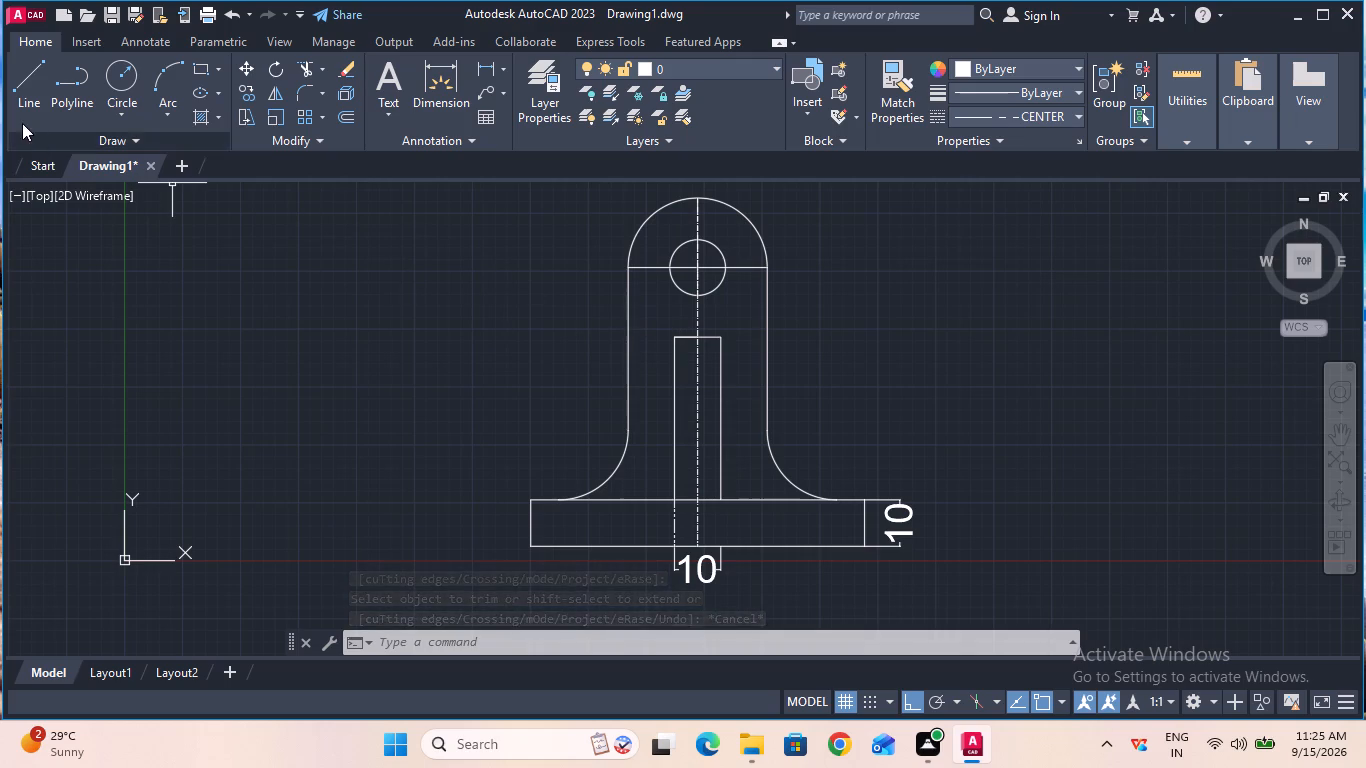
{"action": "left_click", "coordinate": [23, 108]}
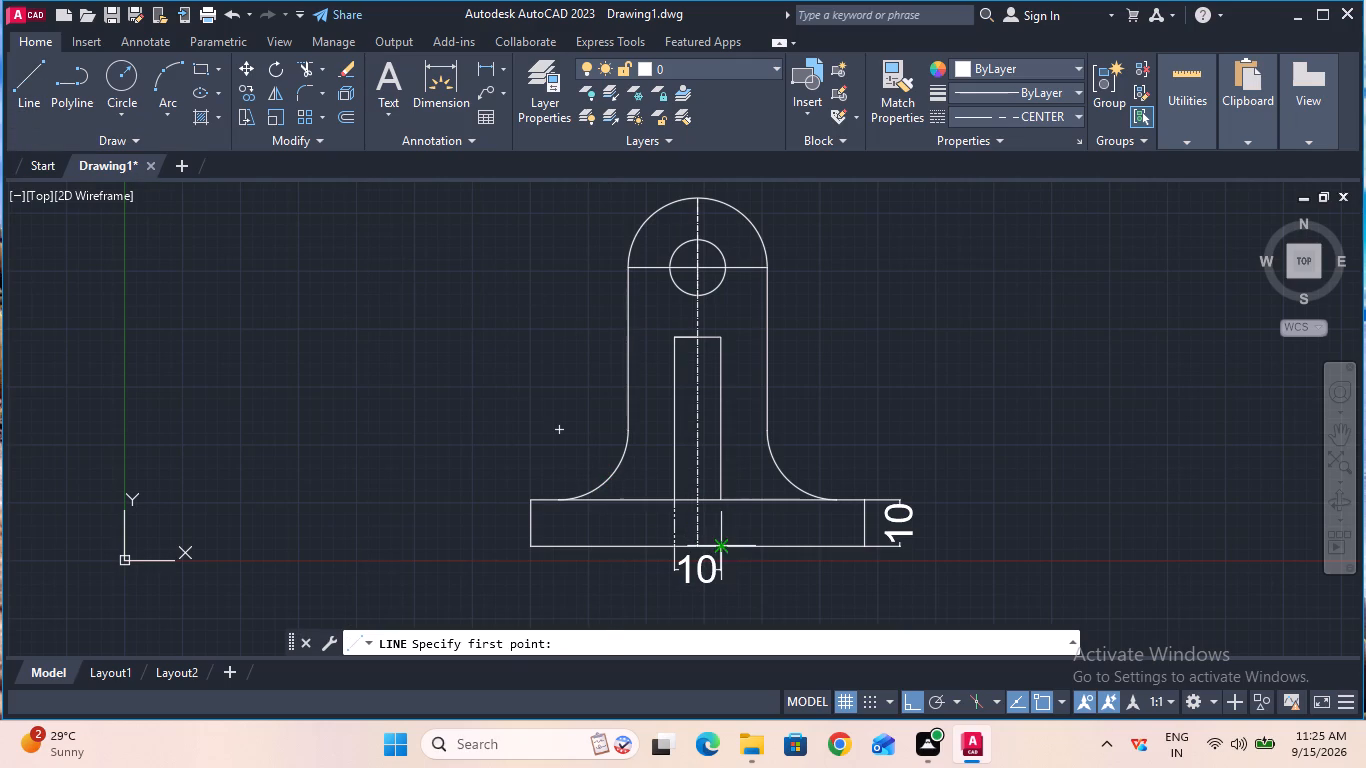
{"action": "left_click", "coordinate": [725, 542]}
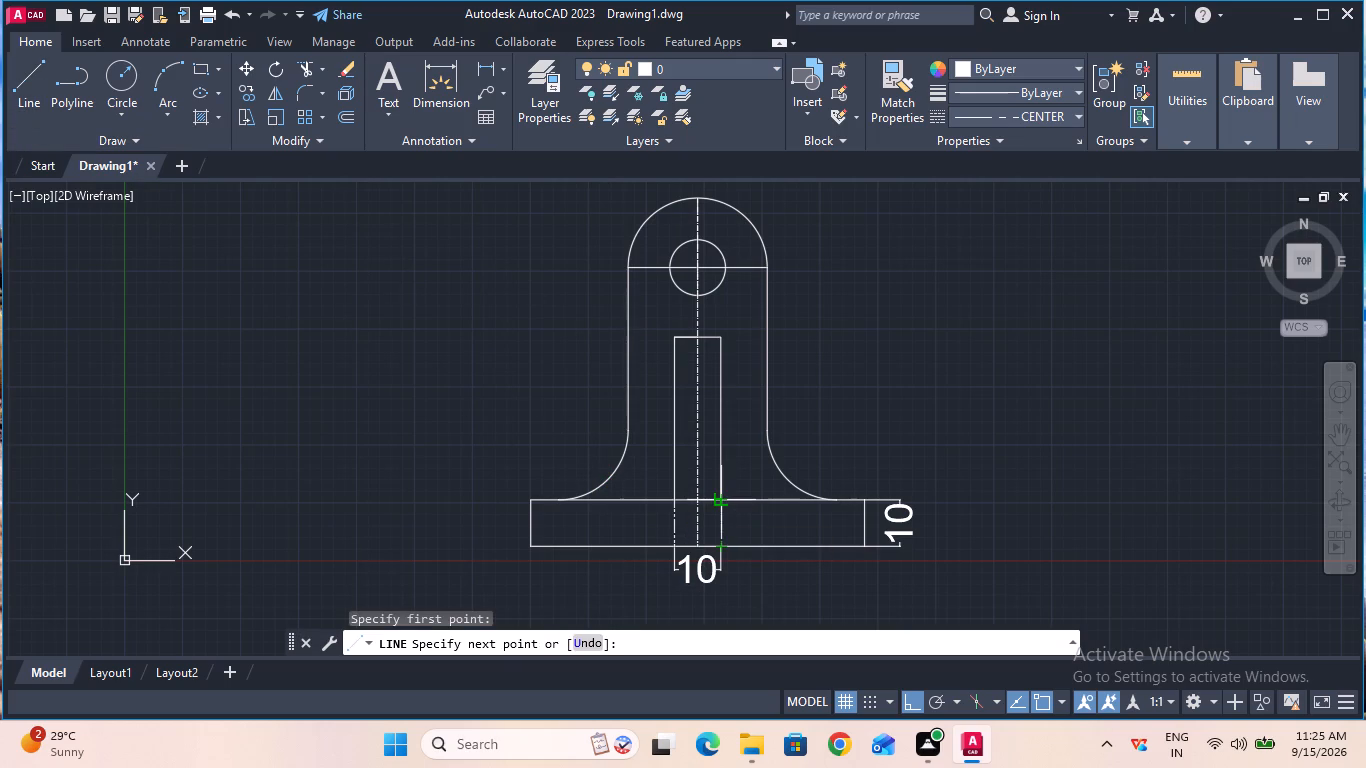
{"action": "left_click", "coordinate": [721, 502]}
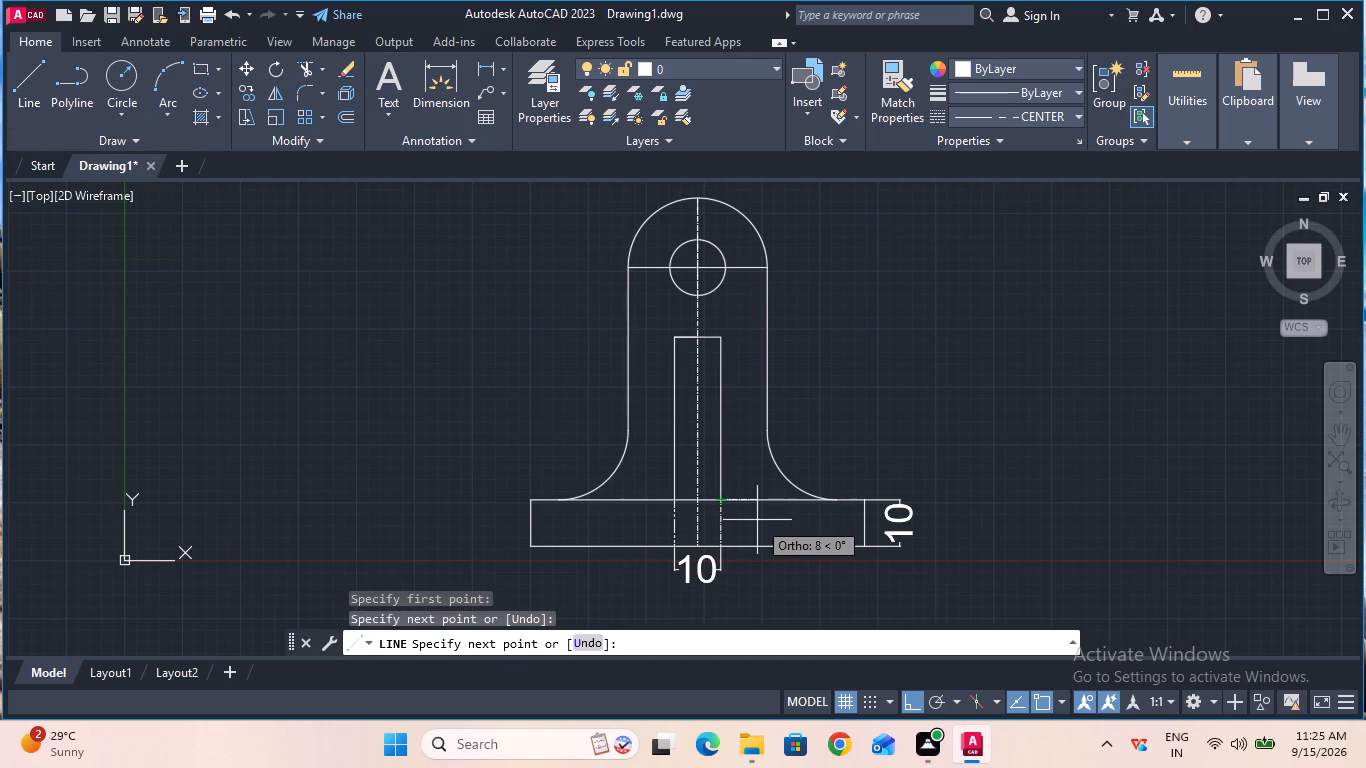
{"action": "key", "text": "Escape"}
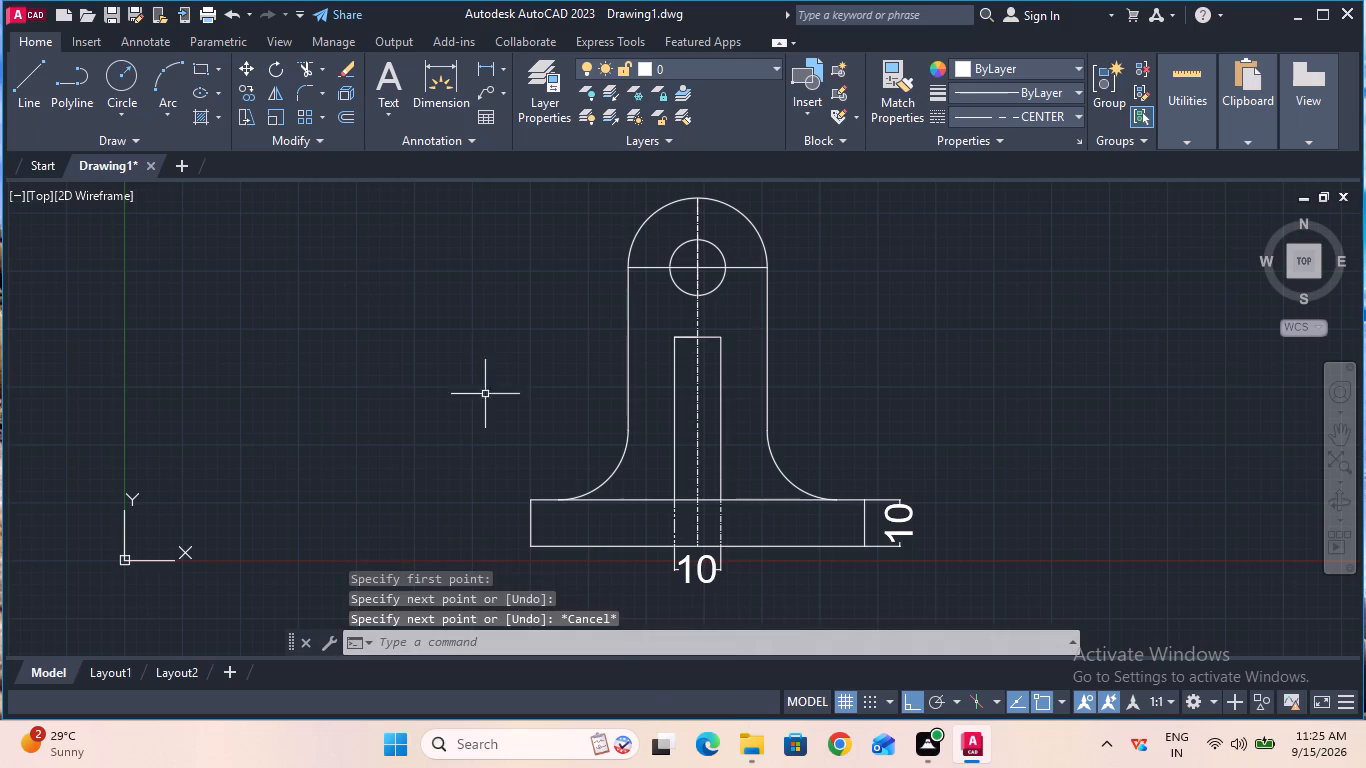
Set the current linetype to ByBlock.
{"action": "double_click", "coordinate": [1059, 112]}
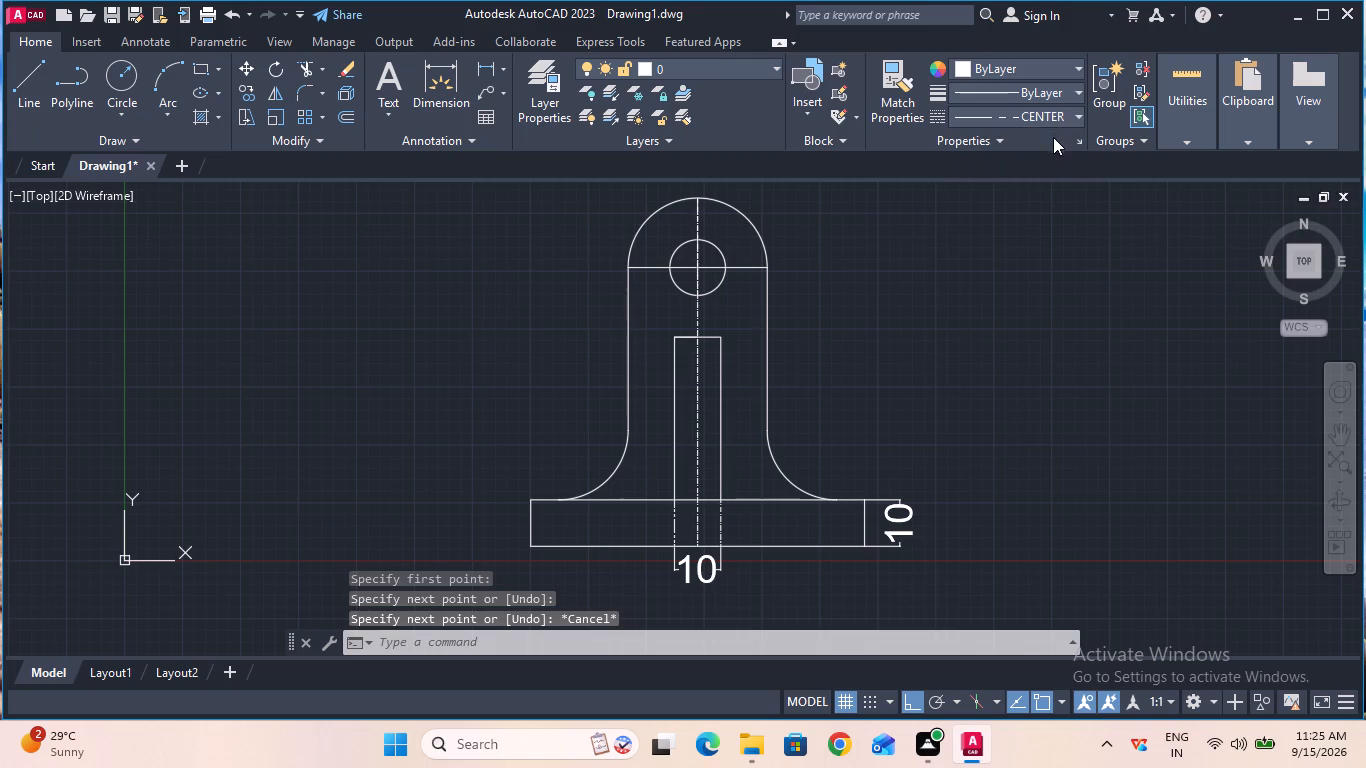
{"action": "double_click", "coordinate": [1046, 106]}
{"action": "double_click", "coordinate": [1041, 117]}
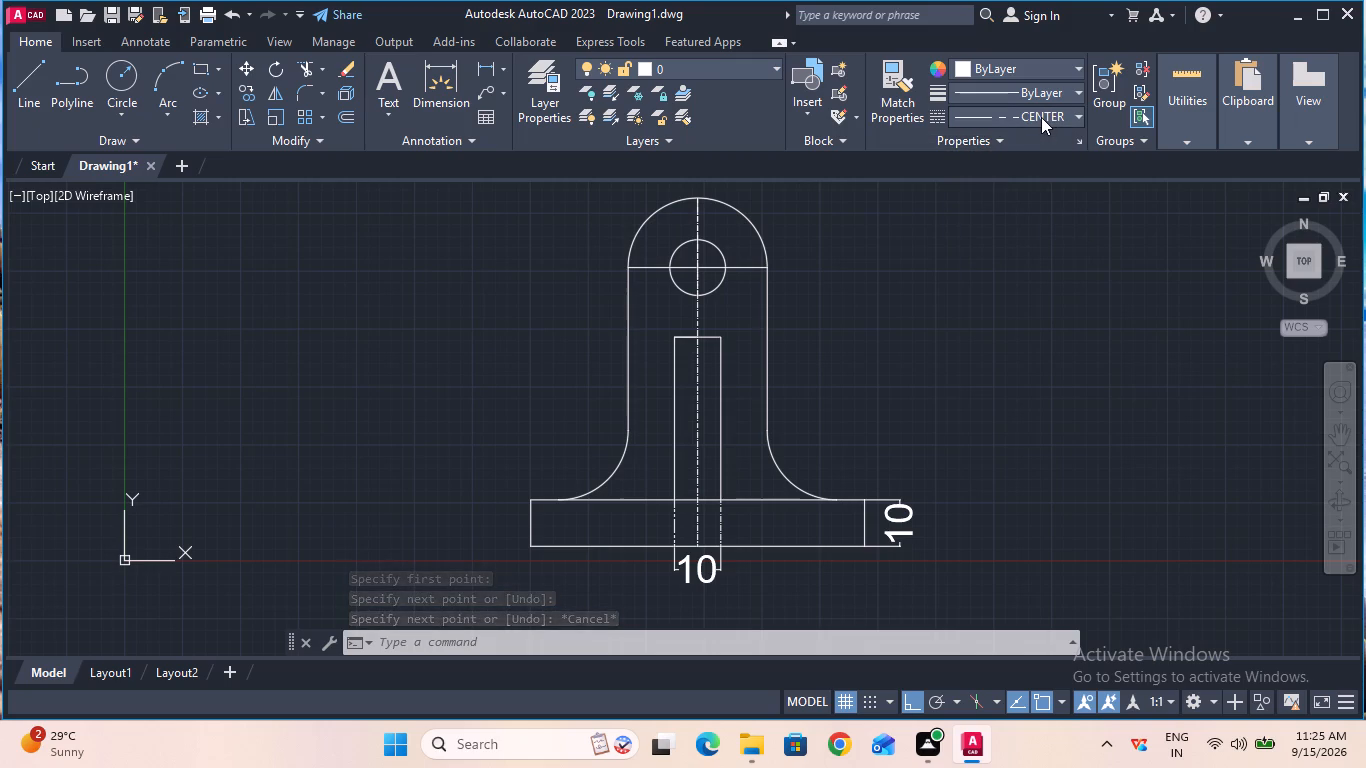
{"action": "left_click", "coordinate": [1040, 121]}
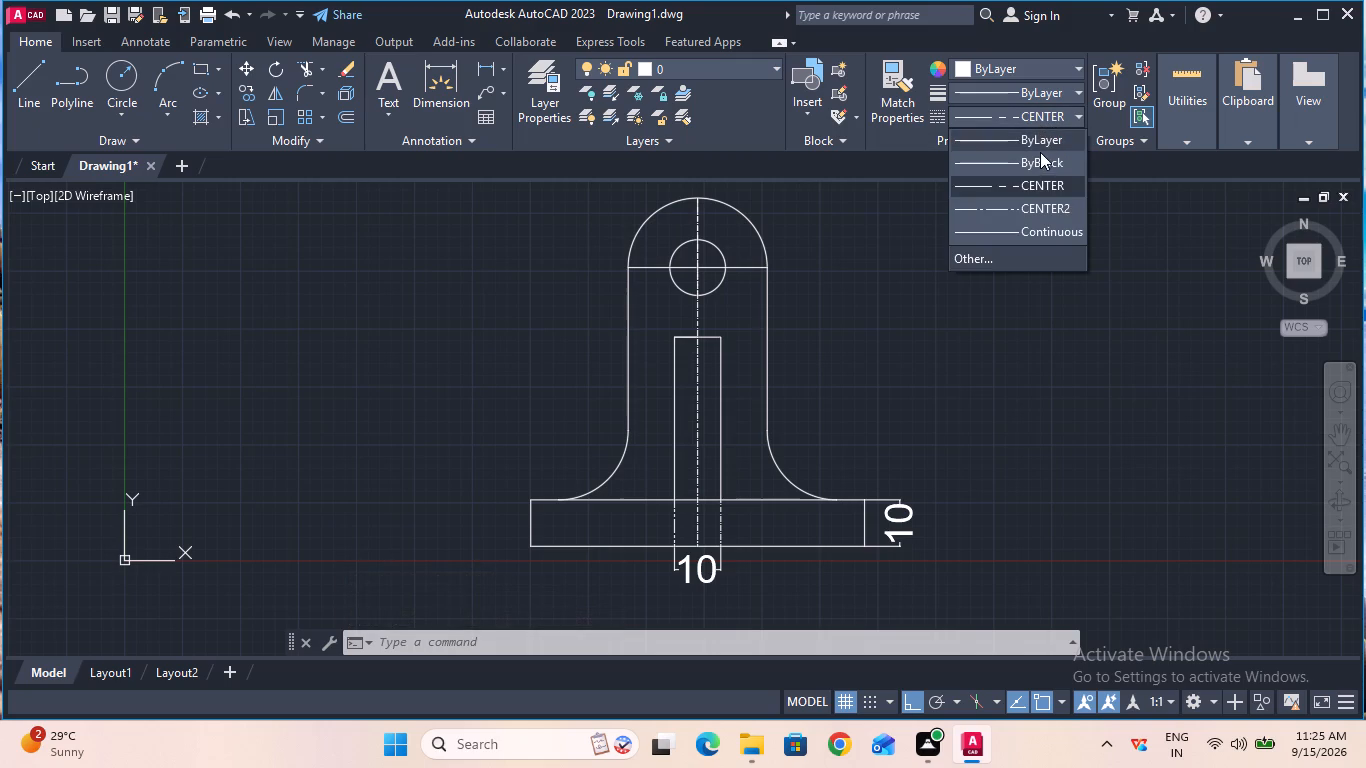
{"action": "double_click", "coordinate": [1039, 161]}
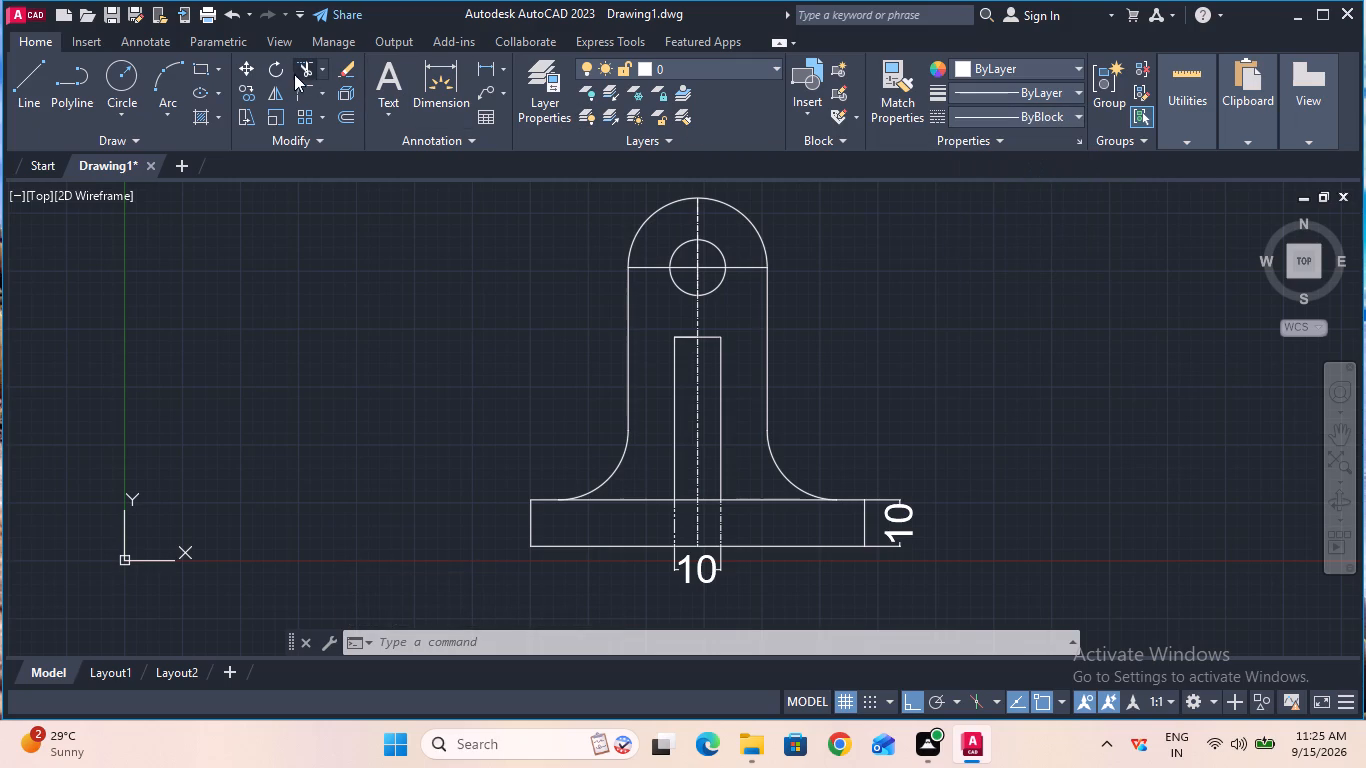
Add a radius dimension to the upright's rounded top arc, placing its text outside on the left.
{"action": "left_click", "coordinate": [502, 71]}
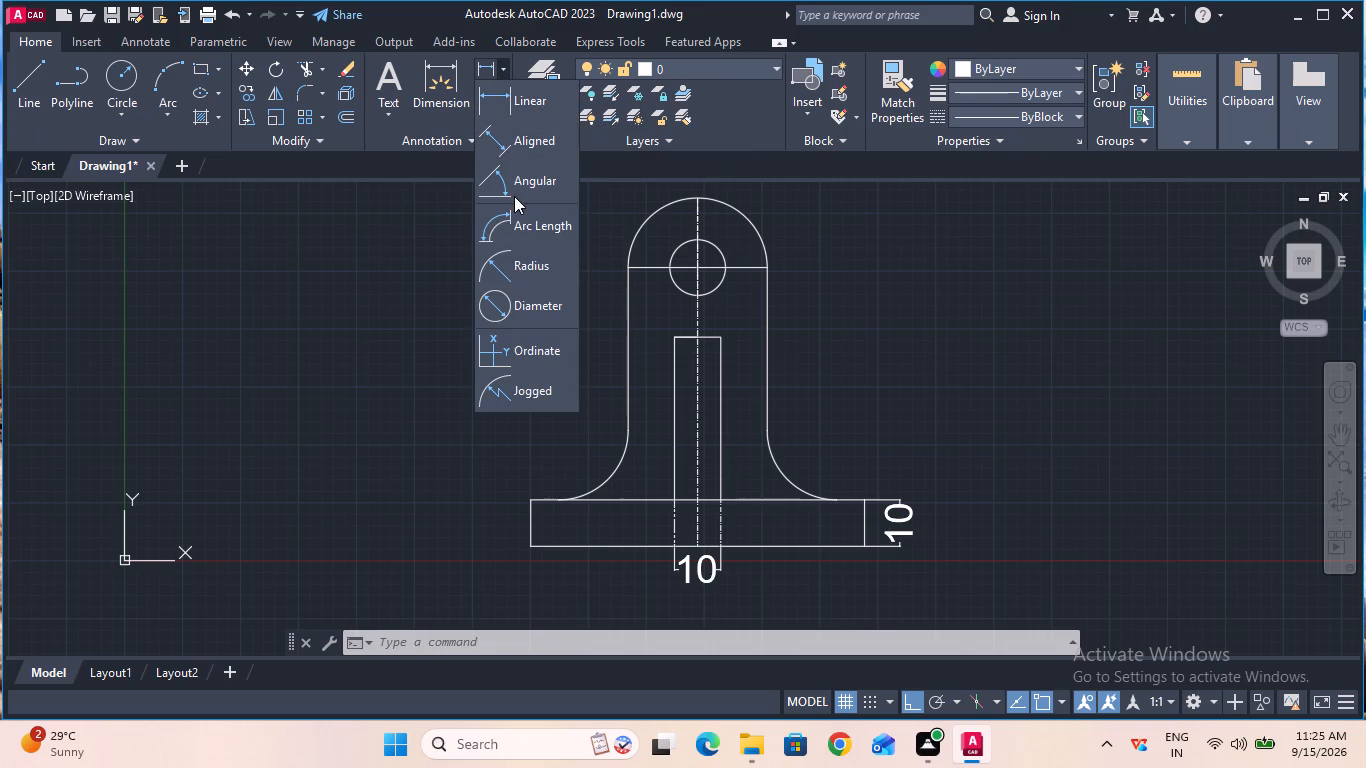
{"action": "double_click", "coordinate": [516, 253]}
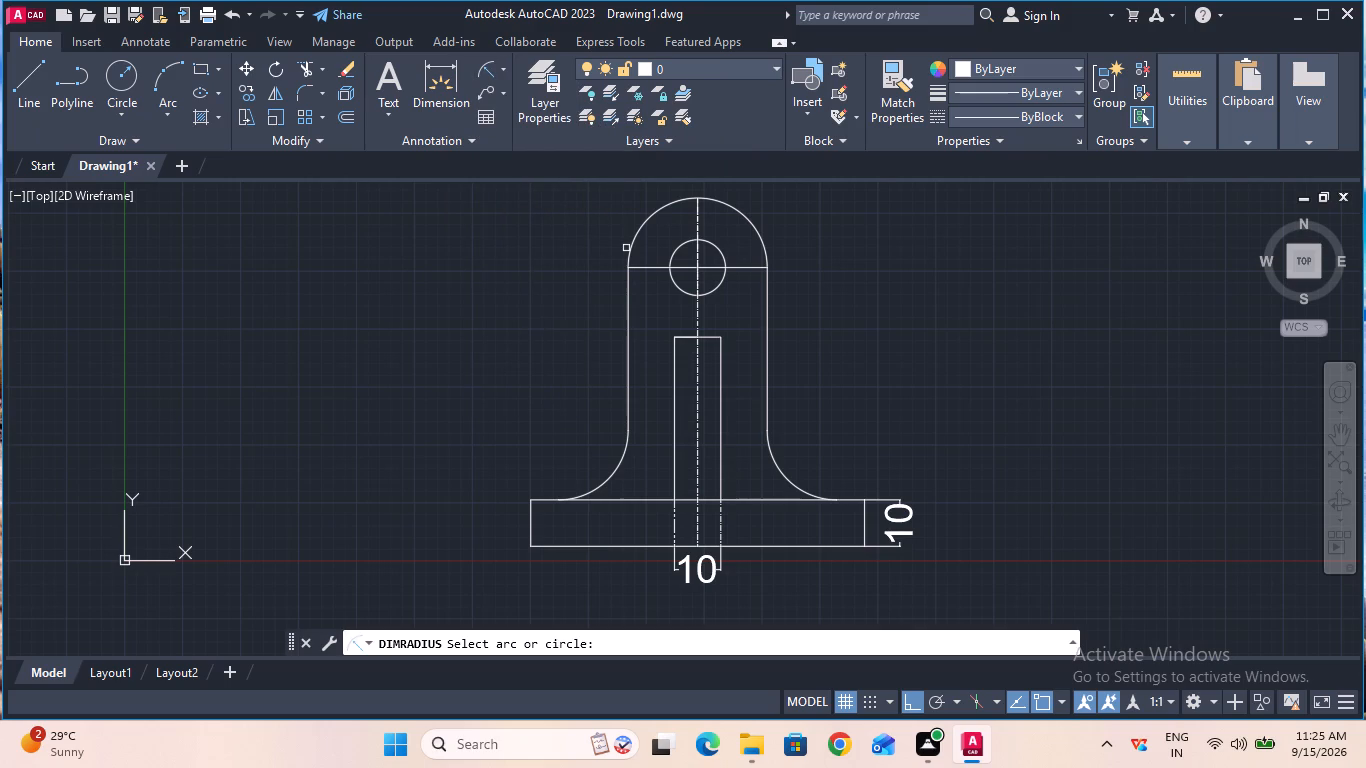
{"action": "left_click", "coordinate": [628, 248]}
{"action": "double_click", "coordinate": [578, 239]}
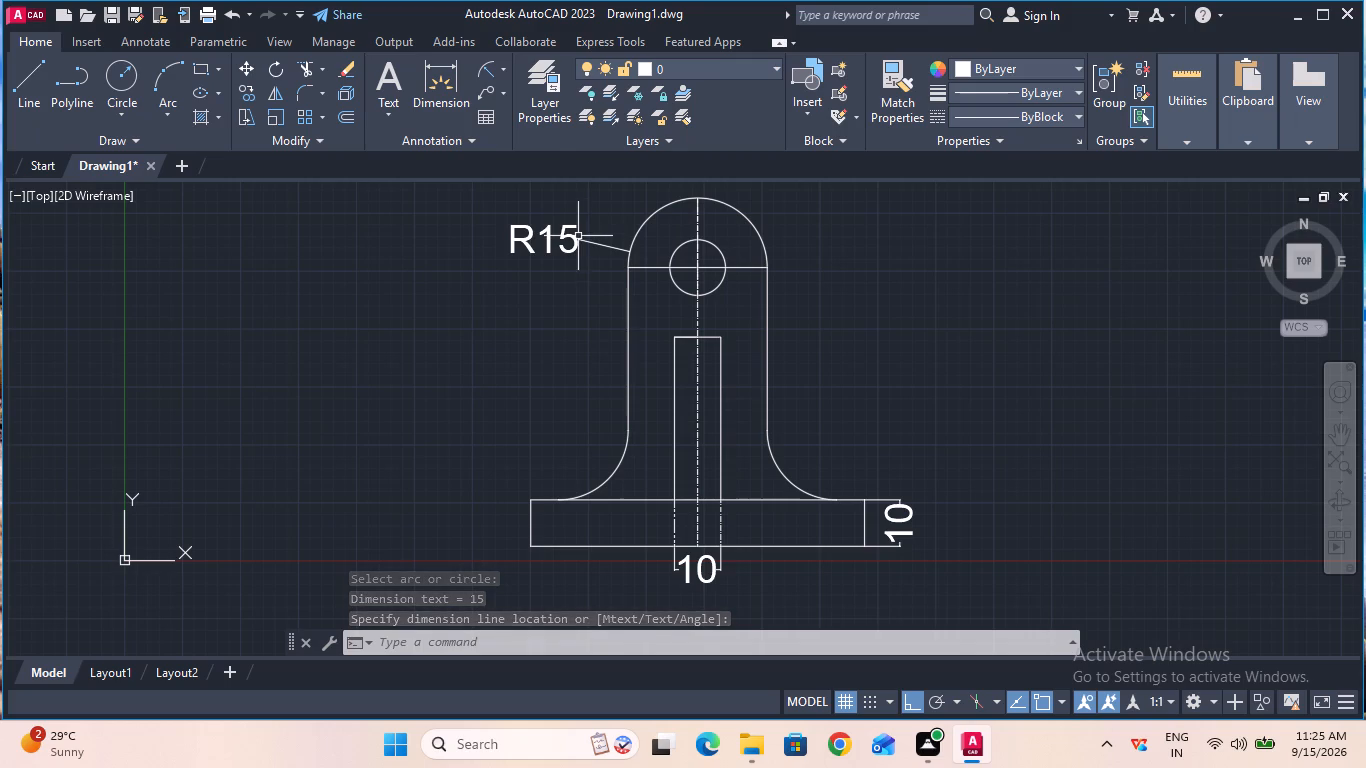
Add a radius dimension to the right fillet between the upright and the base plate.
{"action": "left_click", "coordinate": [487, 71]}
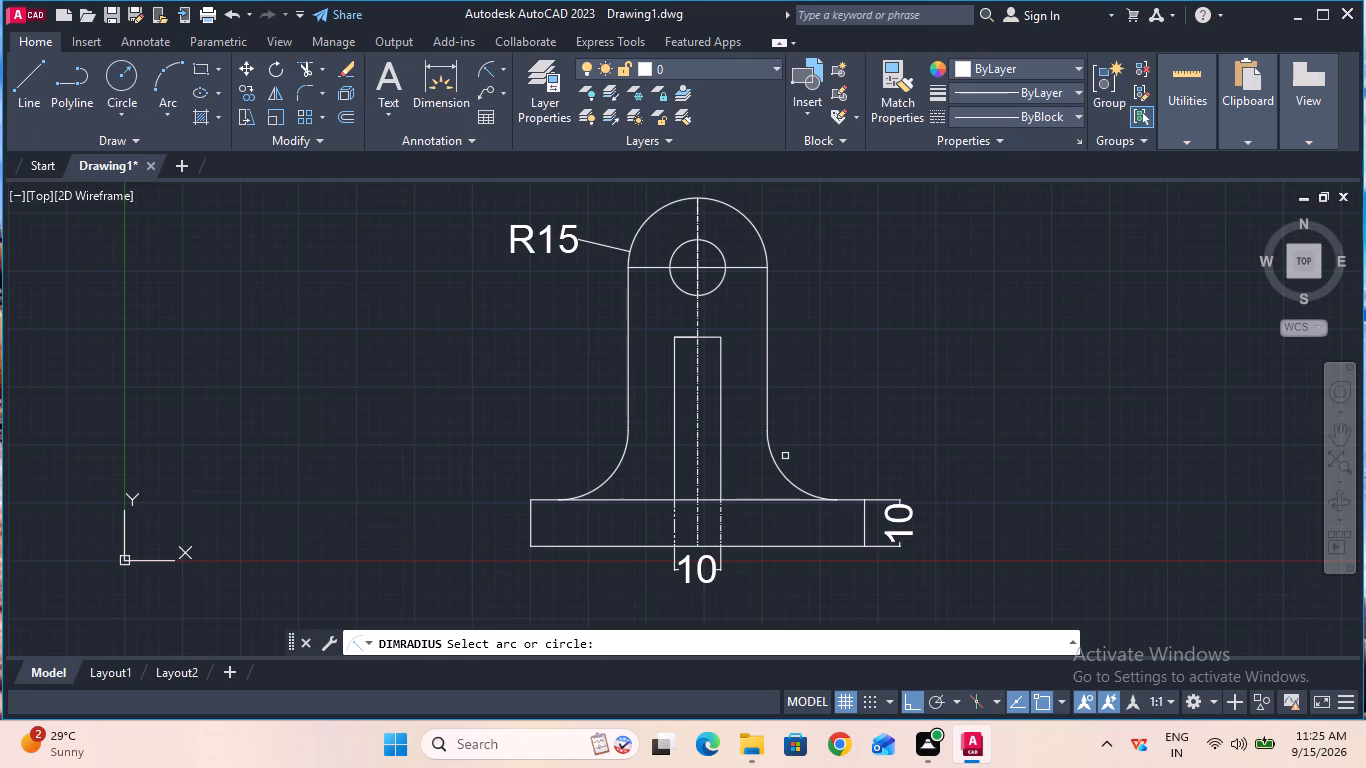
{"action": "left_click", "coordinate": [782, 467]}
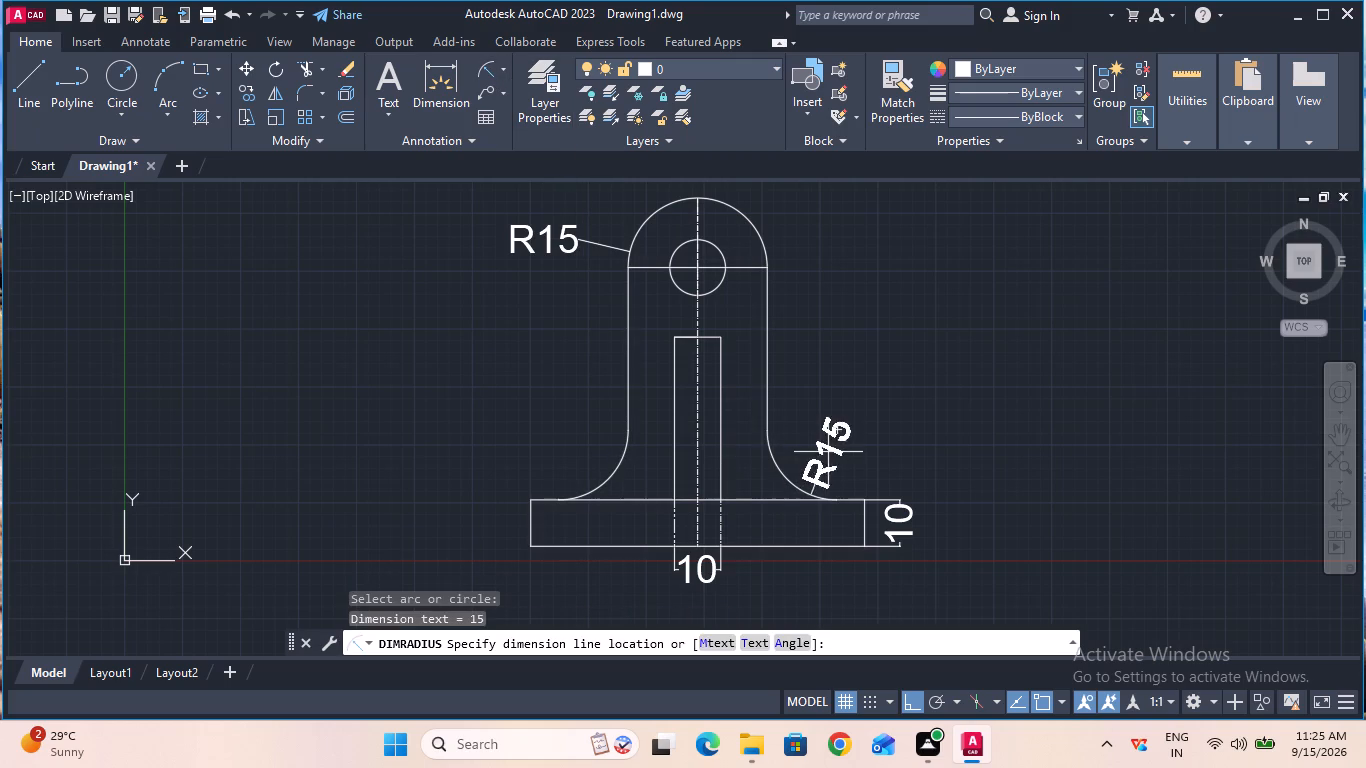
{"action": "left_click", "coordinate": [823, 452]}
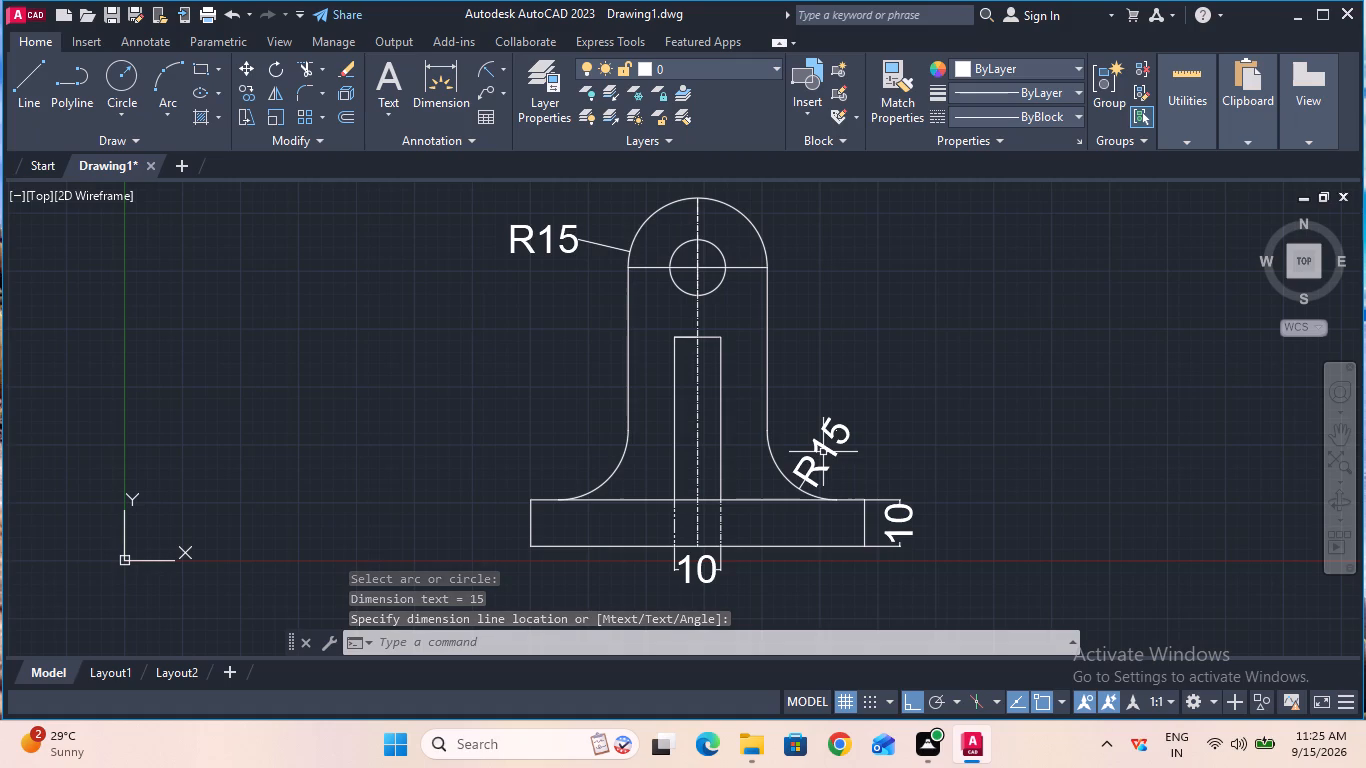
Add a vertical linear dimension from the top hole's center to the base's bottom edge, outside the base thickness dimension.
{"action": "left_click", "coordinate": [506, 62]}
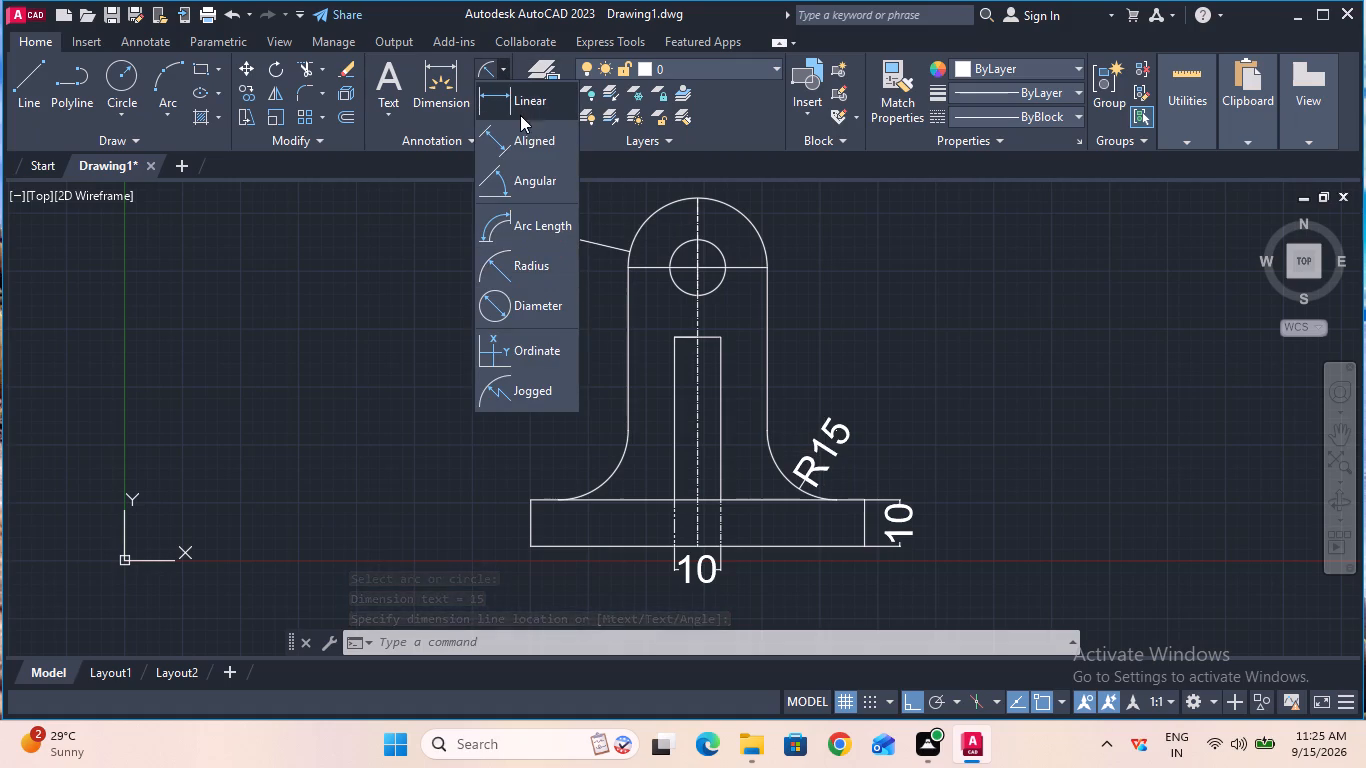
{"action": "left_click", "coordinate": [521, 106]}
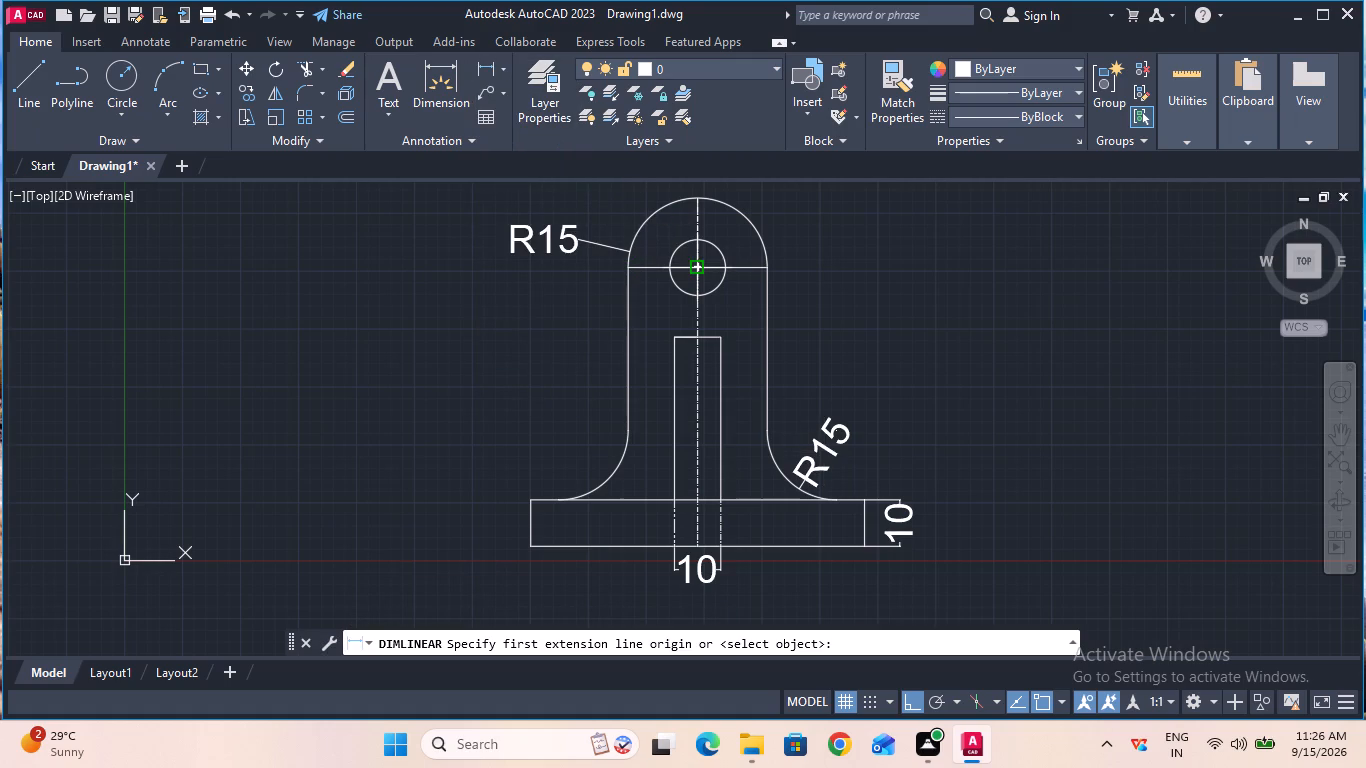
{"action": "left_click", "coordinate": [699, 269]}
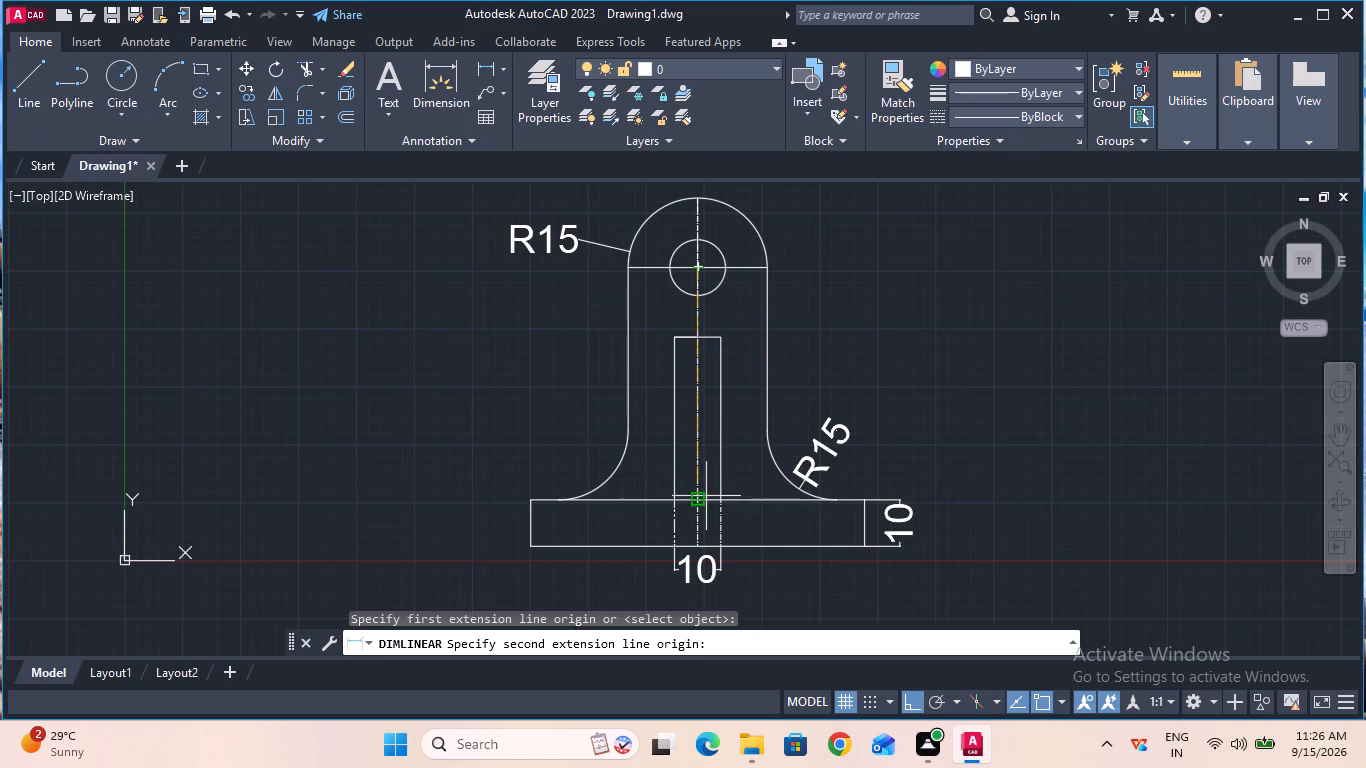
{"action": "left_click", "coordinate": [699, 543]}
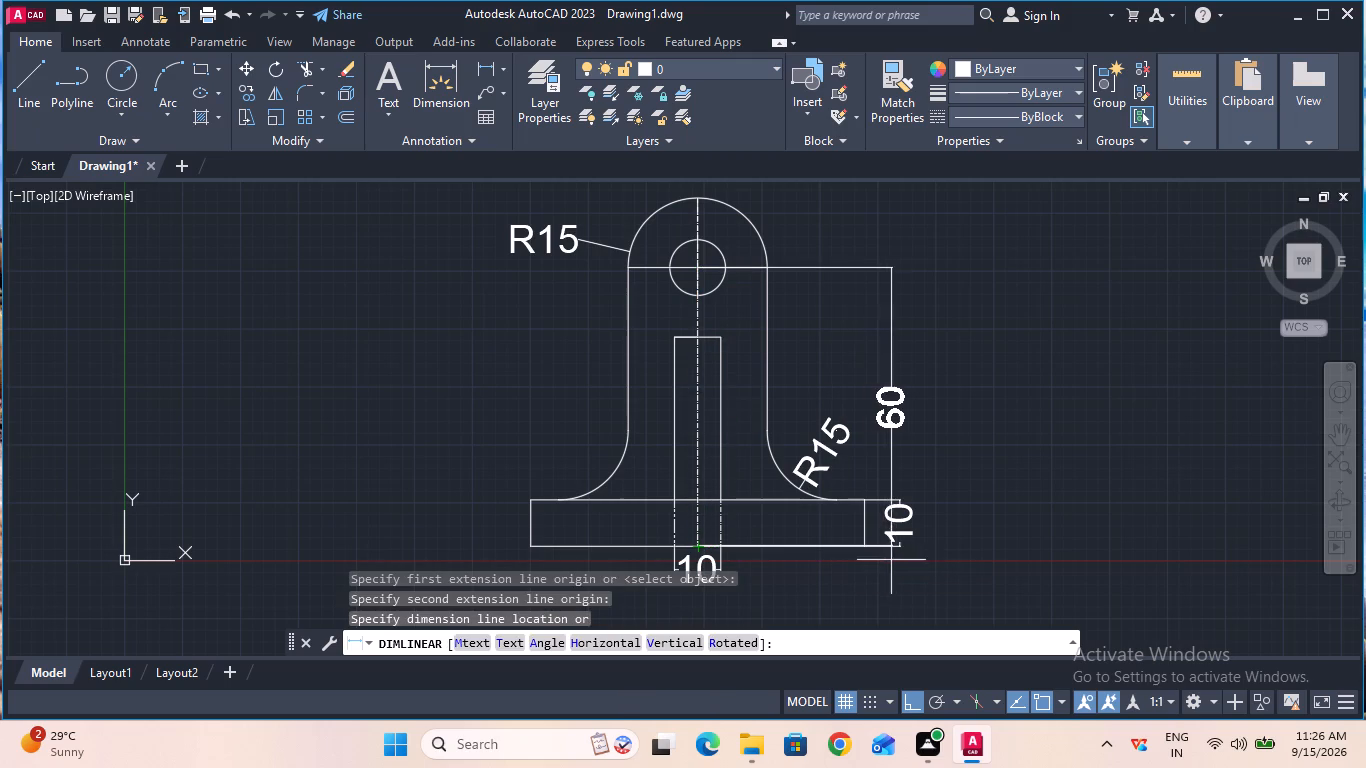
{"action": "left_click", "coordinate": [924, 559]}
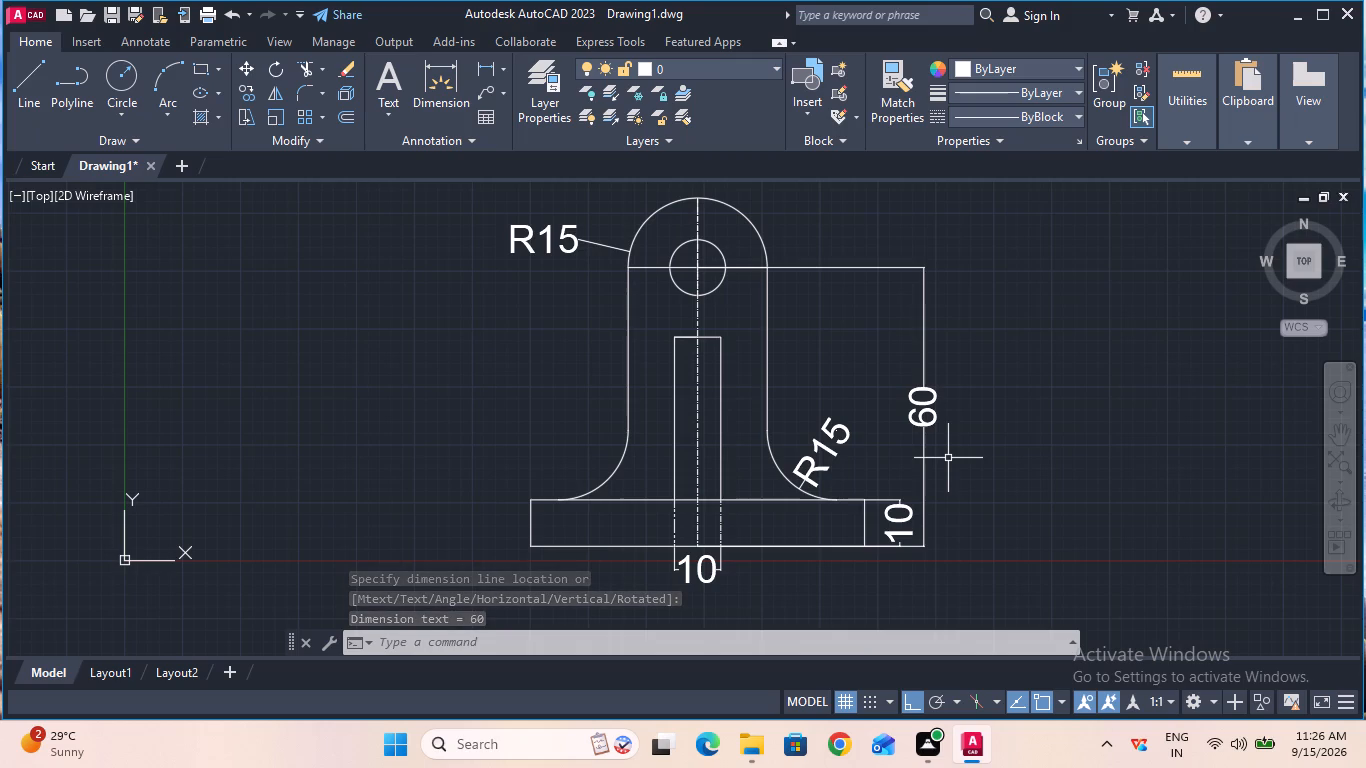
Draw a 35 mm horizontal line for the side view's base, right of the front view and level with its bottom edge.
{"action": "left_click", "coordinate": [1334, 441]}
{"action": "left_click_drag", "start_coordinate": [1206, 501], "coordinate": [906, 498]}
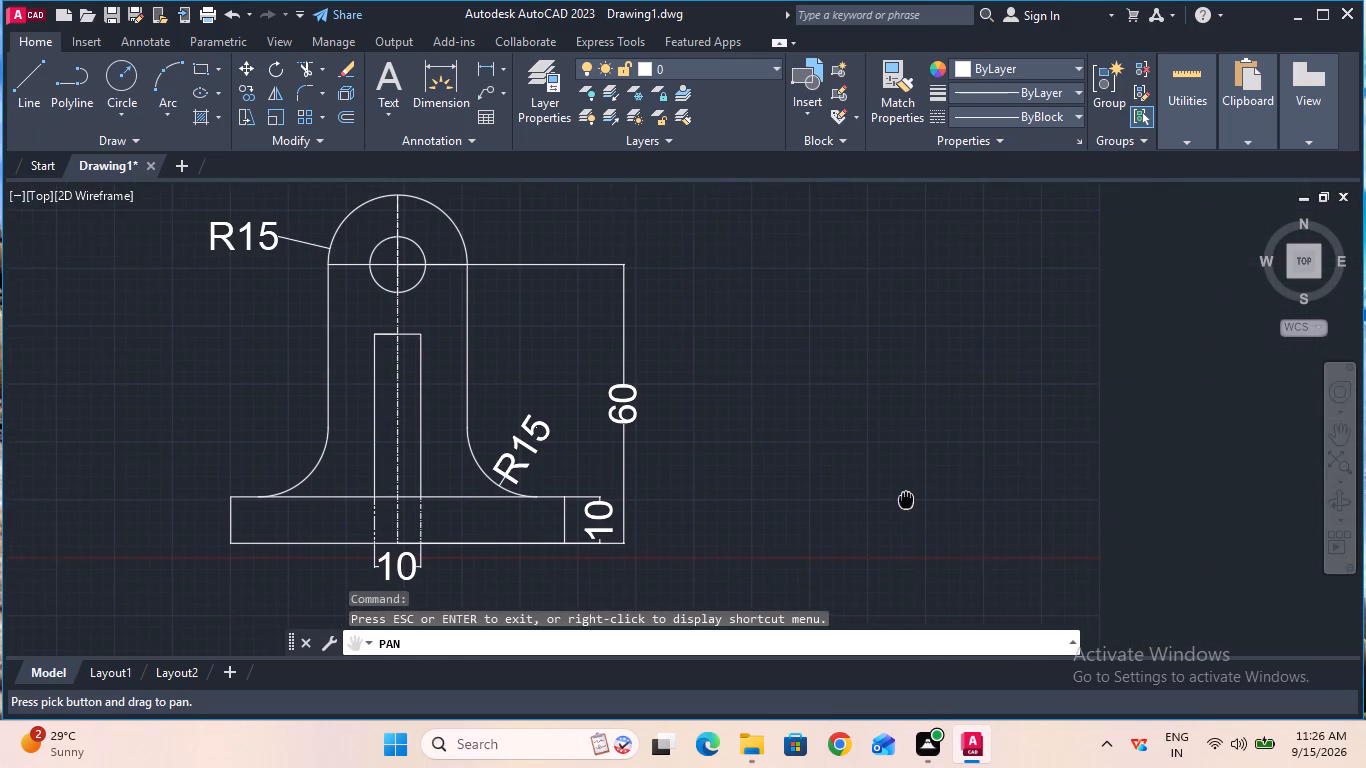
{"action": "left_click_drag", "start_coordinate": [906, 498], "coordinate": [776, 520]}
{"action": "key", "text": "Escape"}
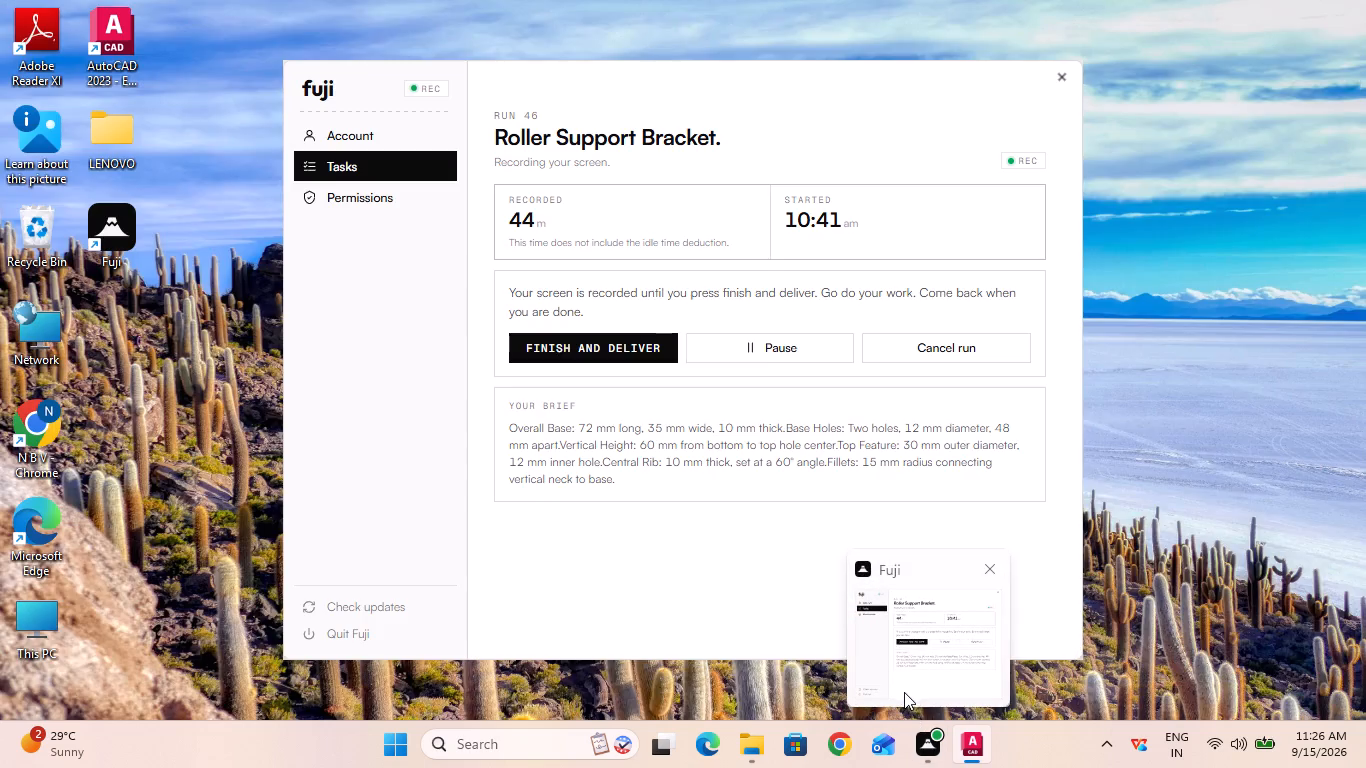
{"action": "left_click", "coordinate": [1023, 753]}
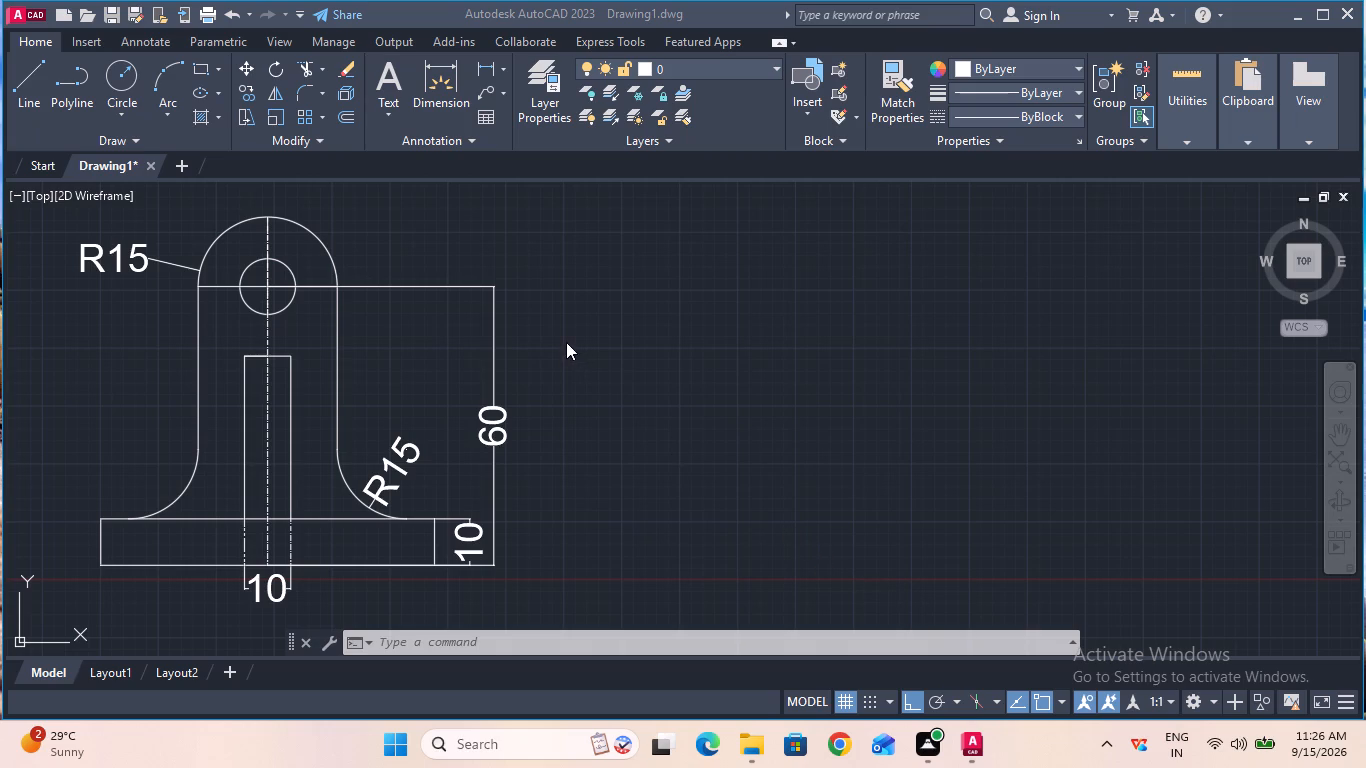
{"action": "left_click", "coordinate": [45, 93]}
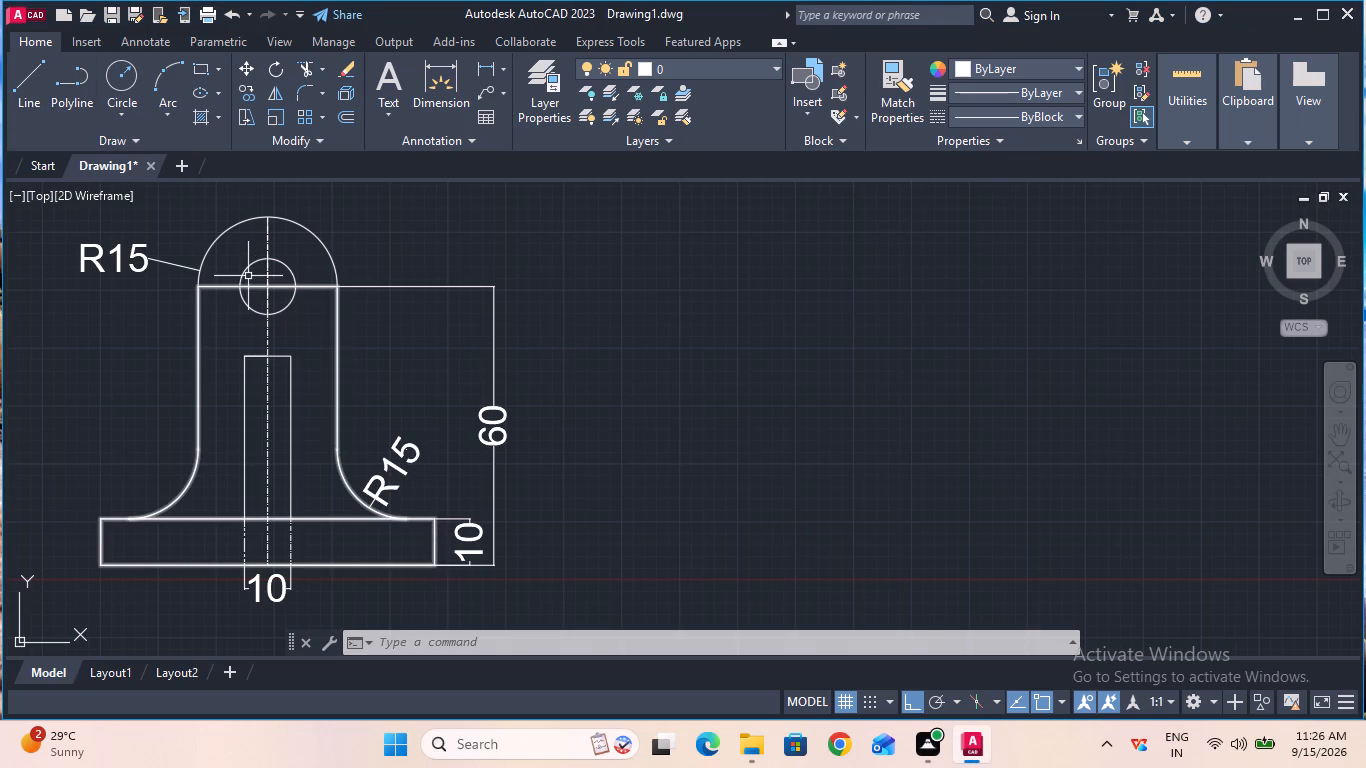
{"action": "left_click", "coordinate": [46, 93]}
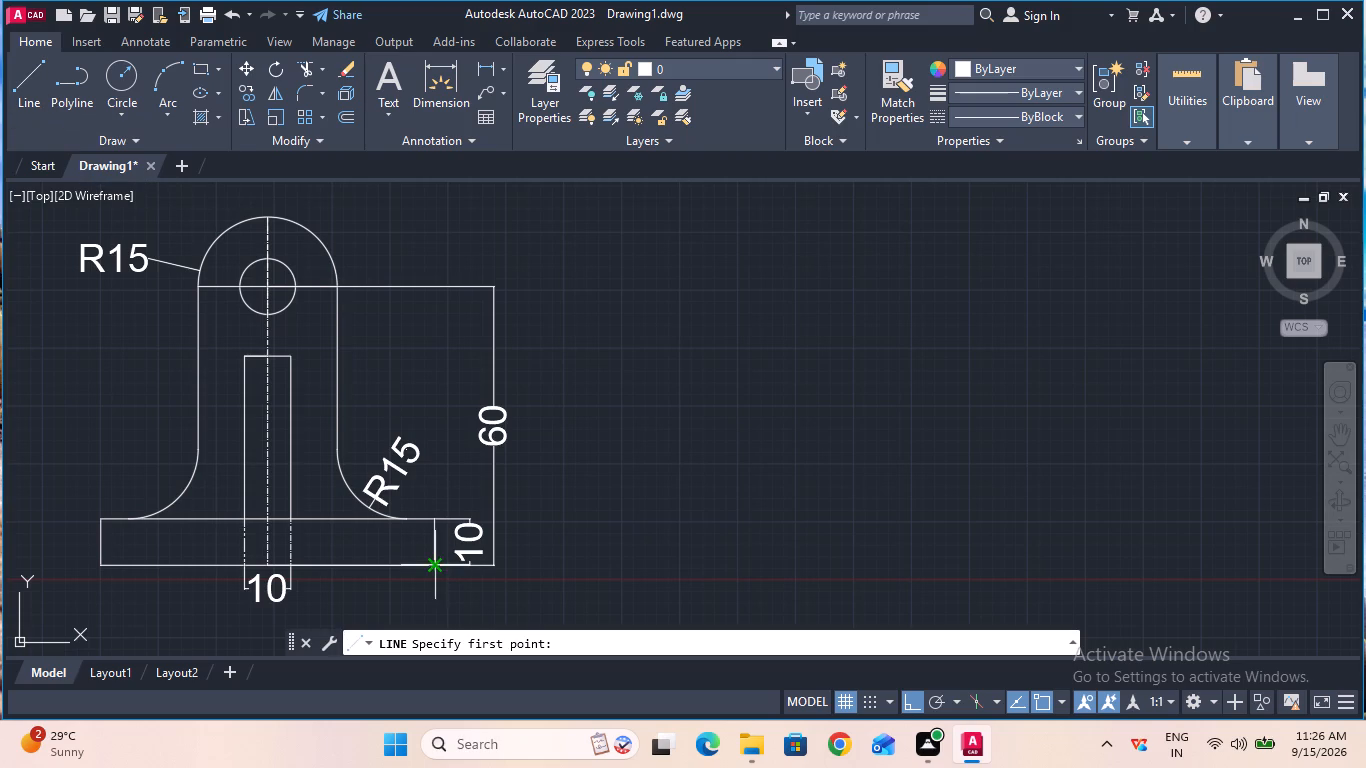
{"action": "left_click", "coordinate": [656, 568]}
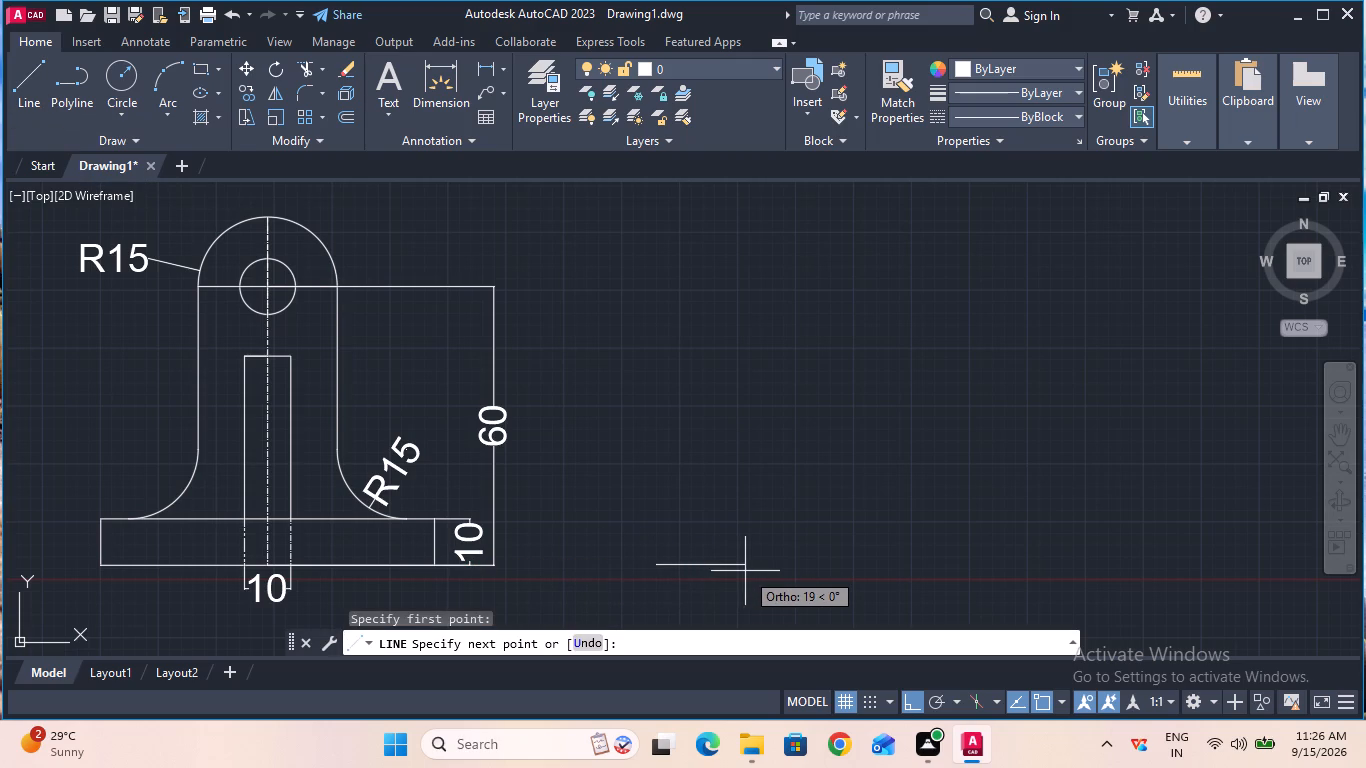
{"action": "type", "text": "35"}
{"action": "key", "text": "Return"}
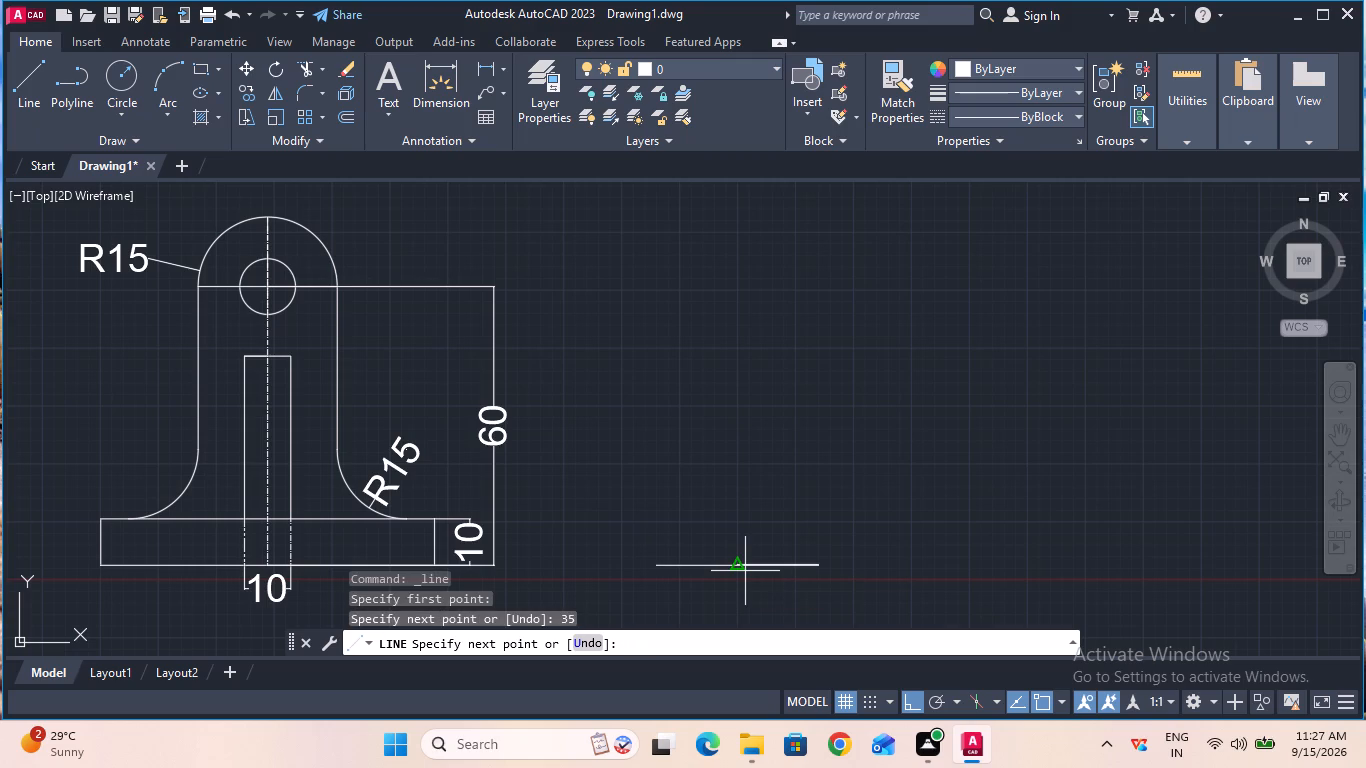
{"action": "key", "text": "Escape"}
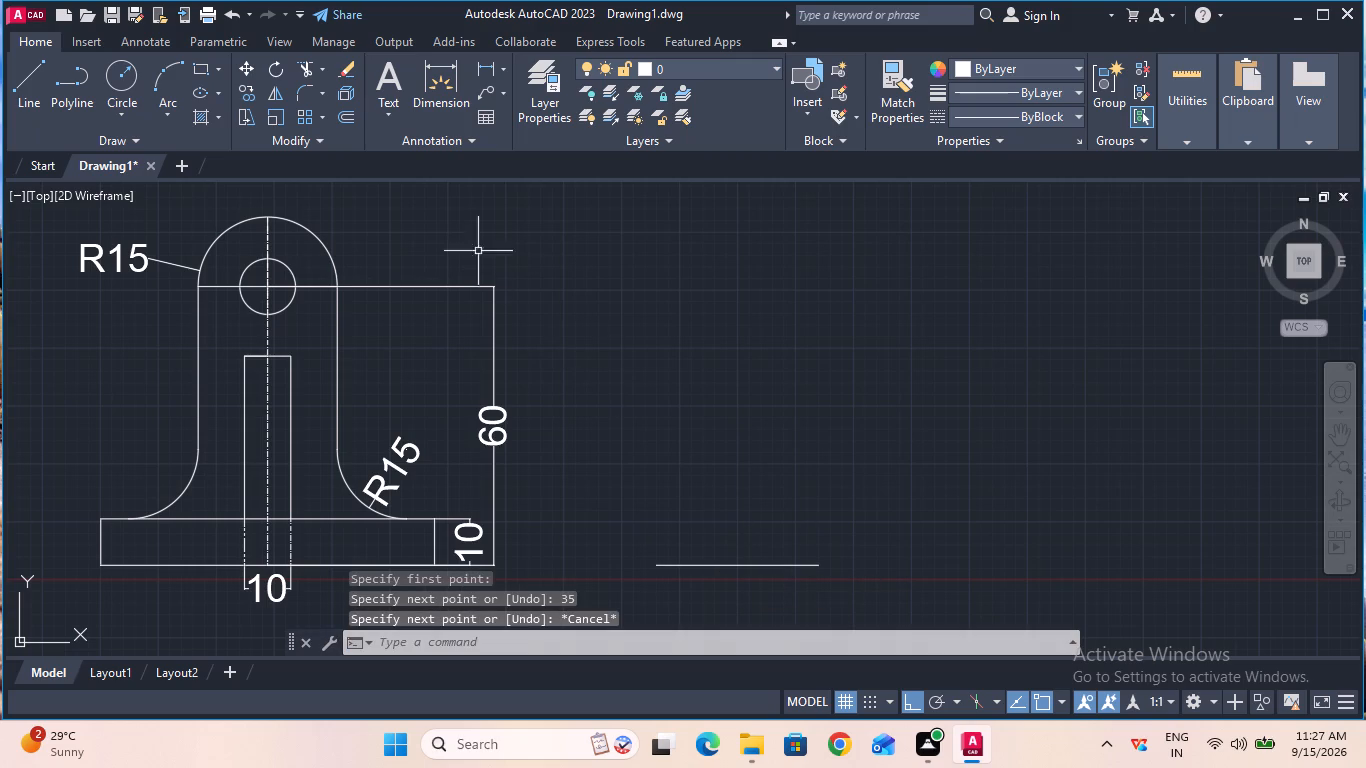
Draw a 10 mm vertical line upward from the left end of the side view's base line.
{"action": "left_click", "coordinate": [40, 82]}
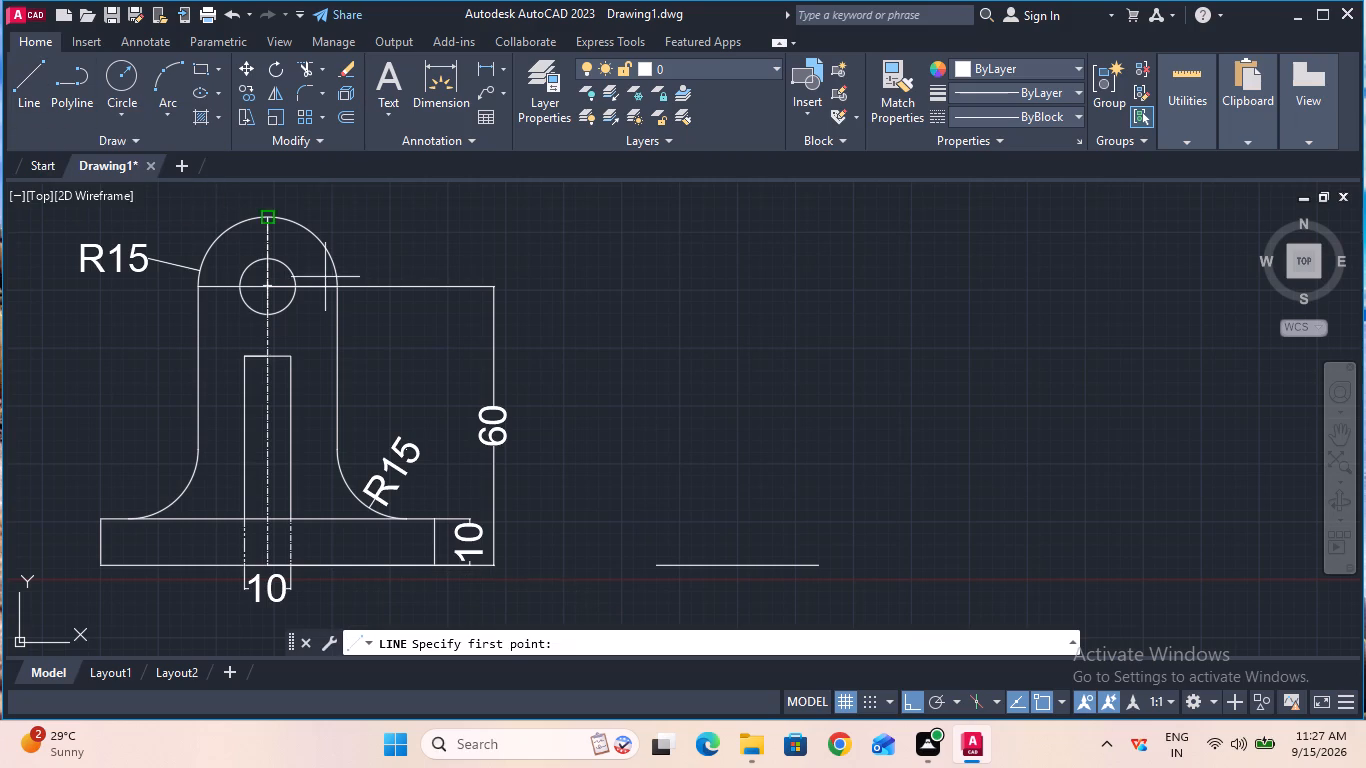
{"action": "left_click", "coordinate": [661, 570]}
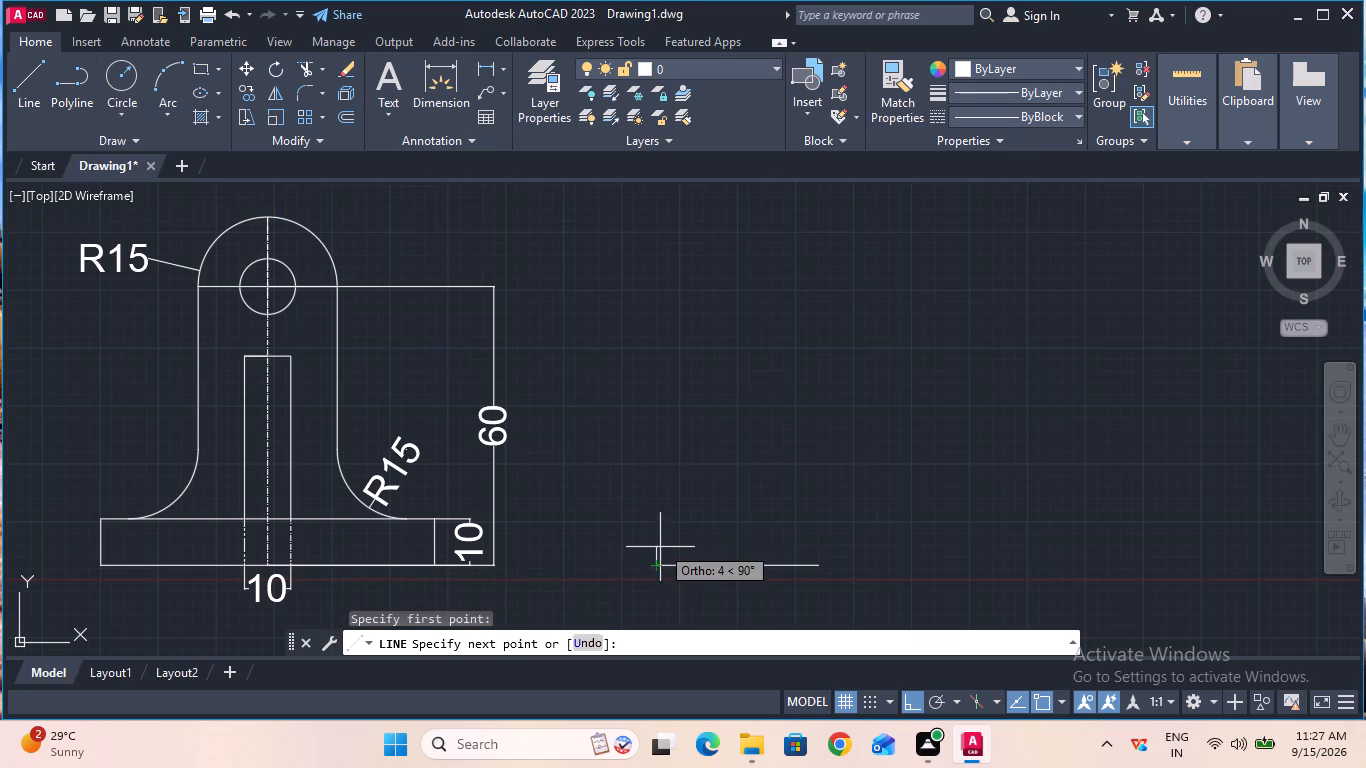
{"action": "type", "text": "10"}
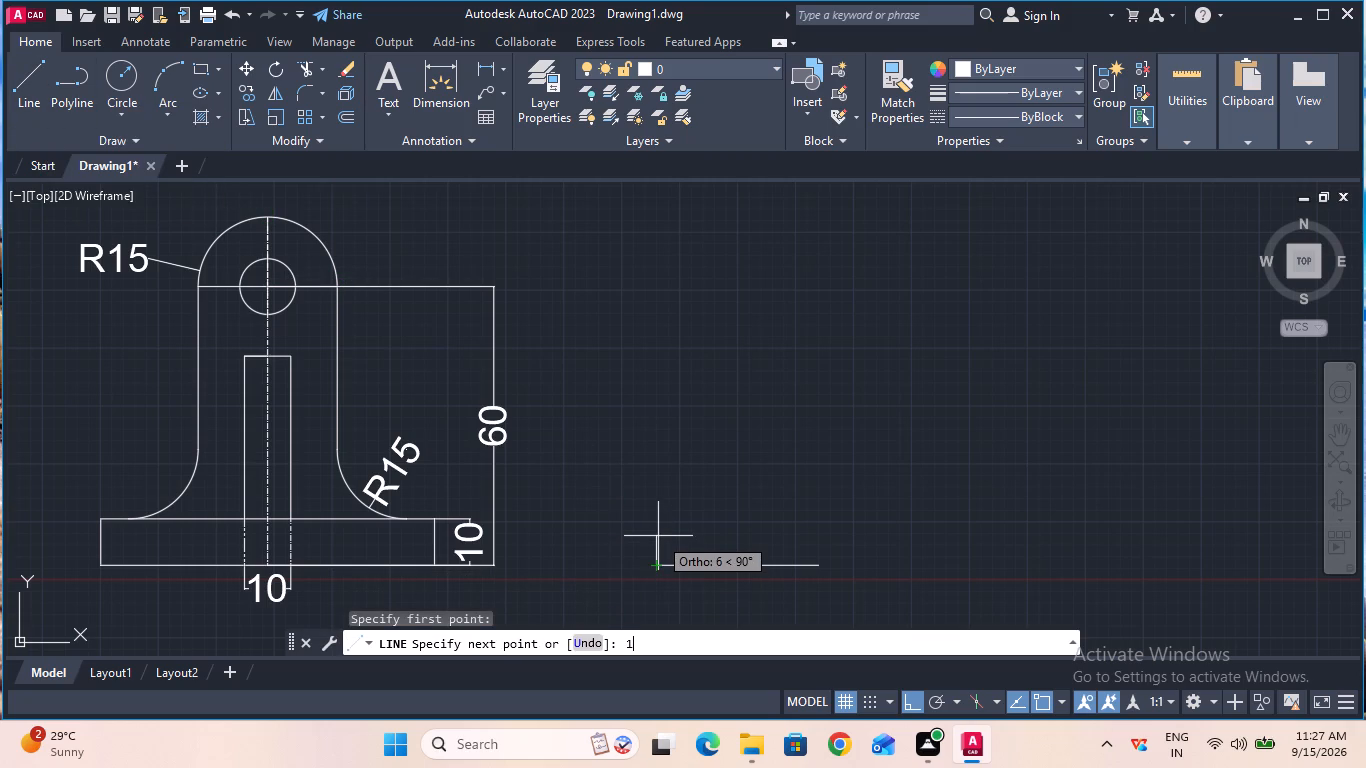
{"action": "key", "text": "Return"}
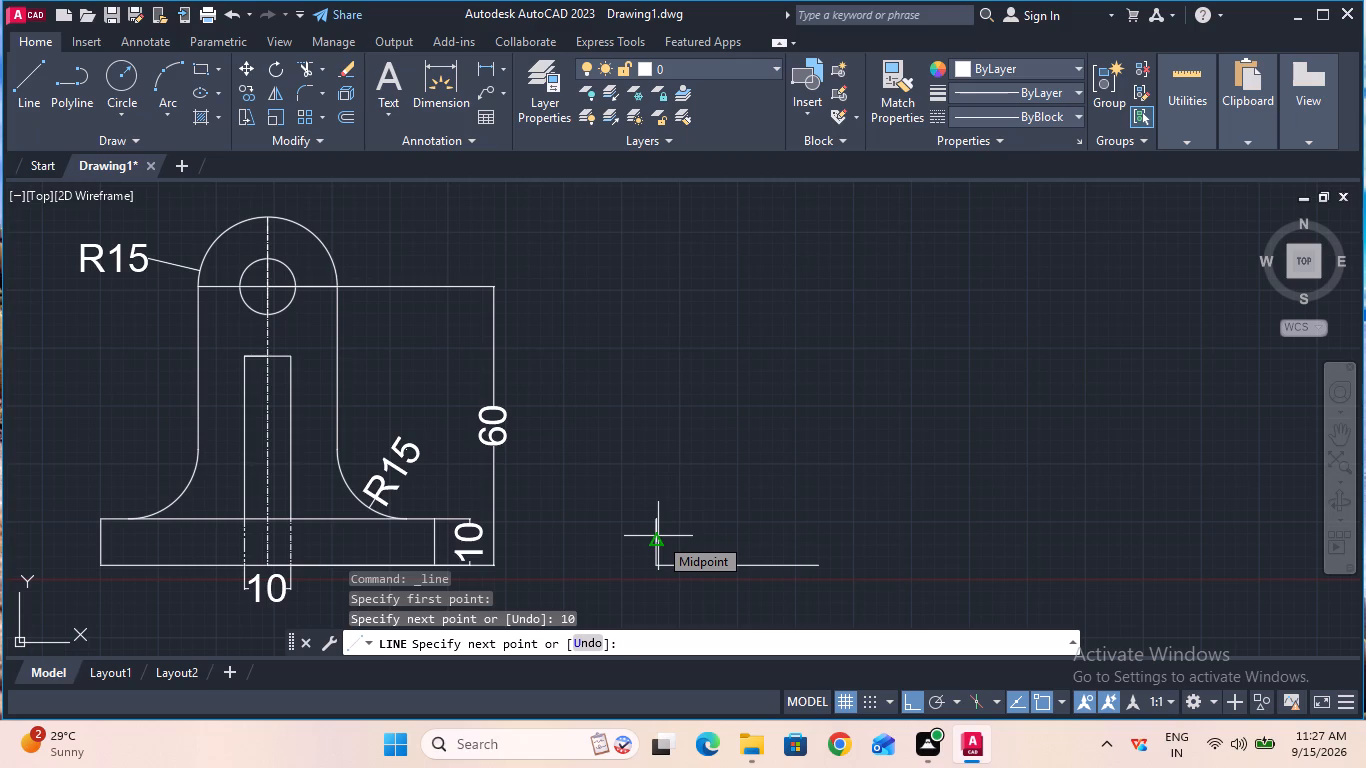
{"action": "key", "text": "Escape"}
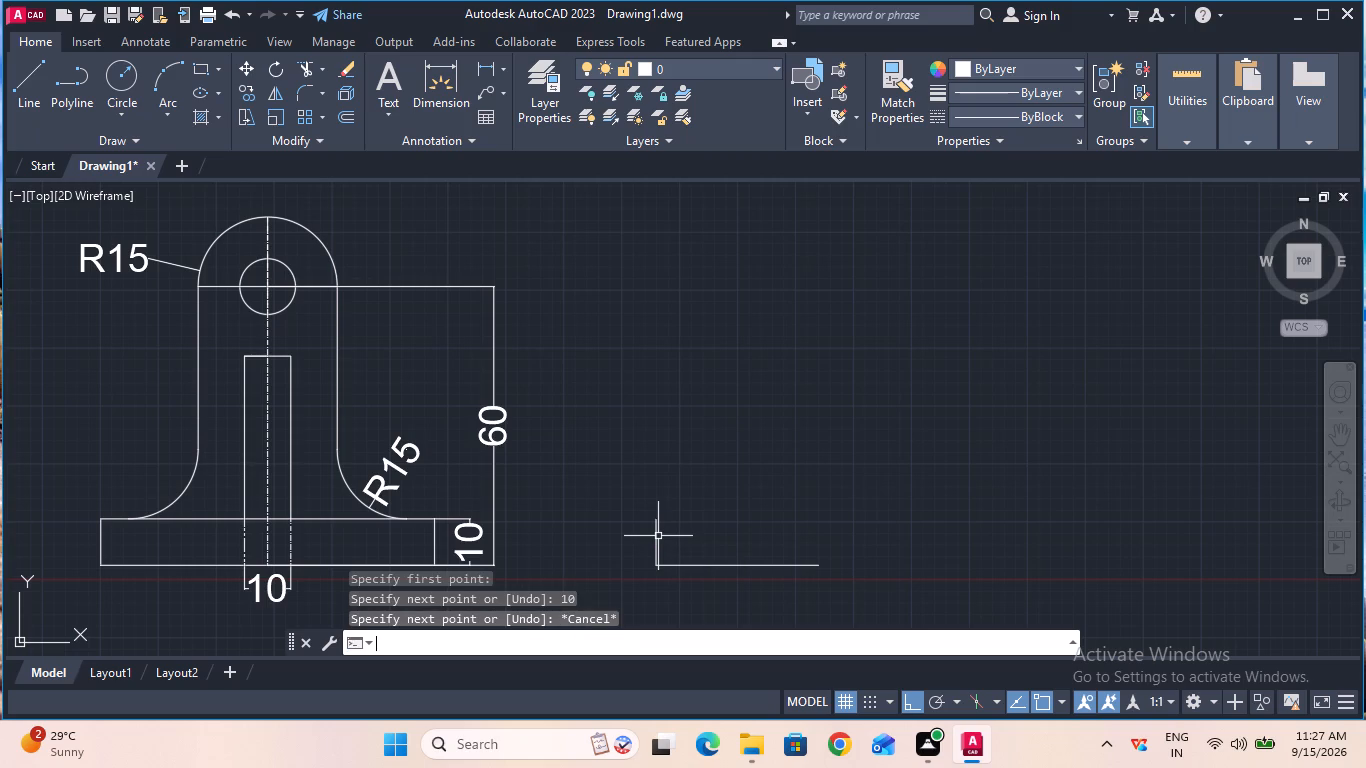
From the base line's right end, draw connected lines 6 mm up, 5 mm left and 39 mm up.
{"action": "left_click", "coordinate": [39, 84]}
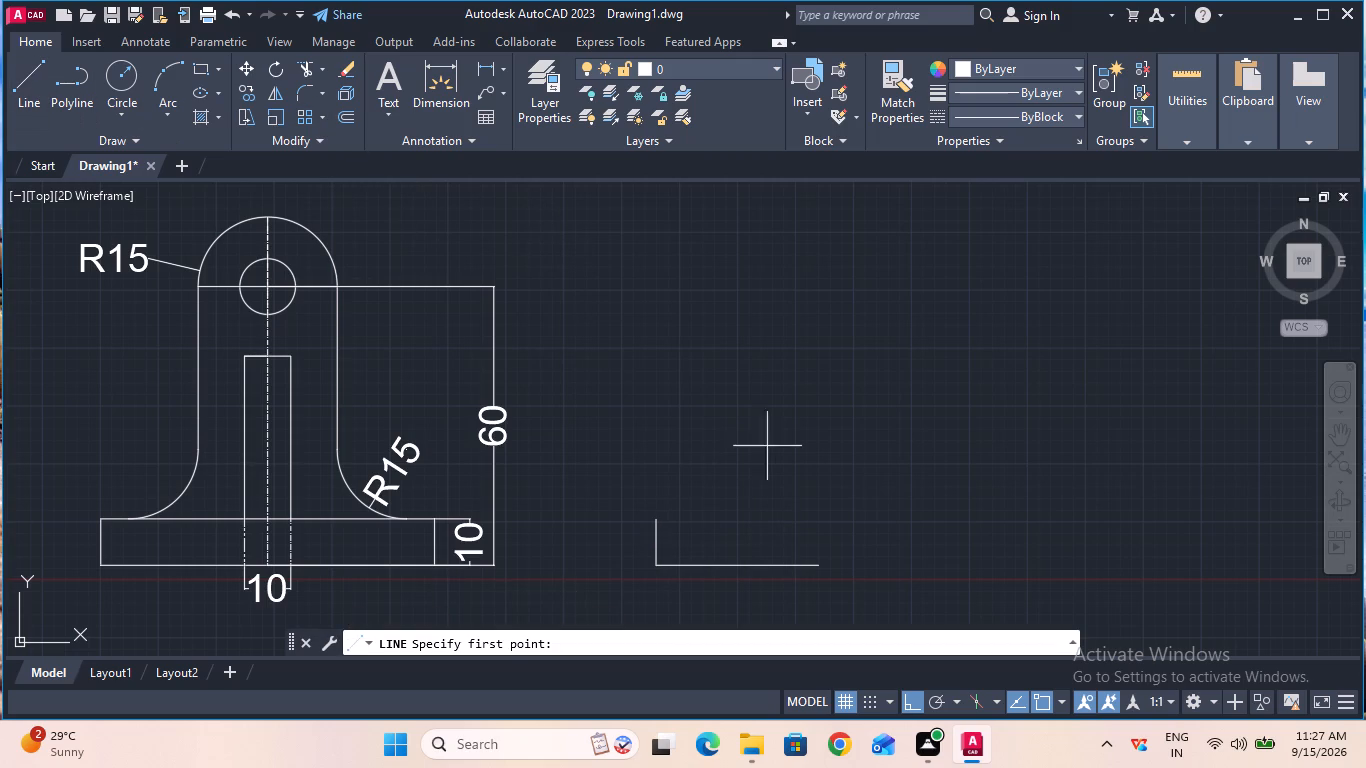
{"action": "left_click", "coordinate": [820, 569]}
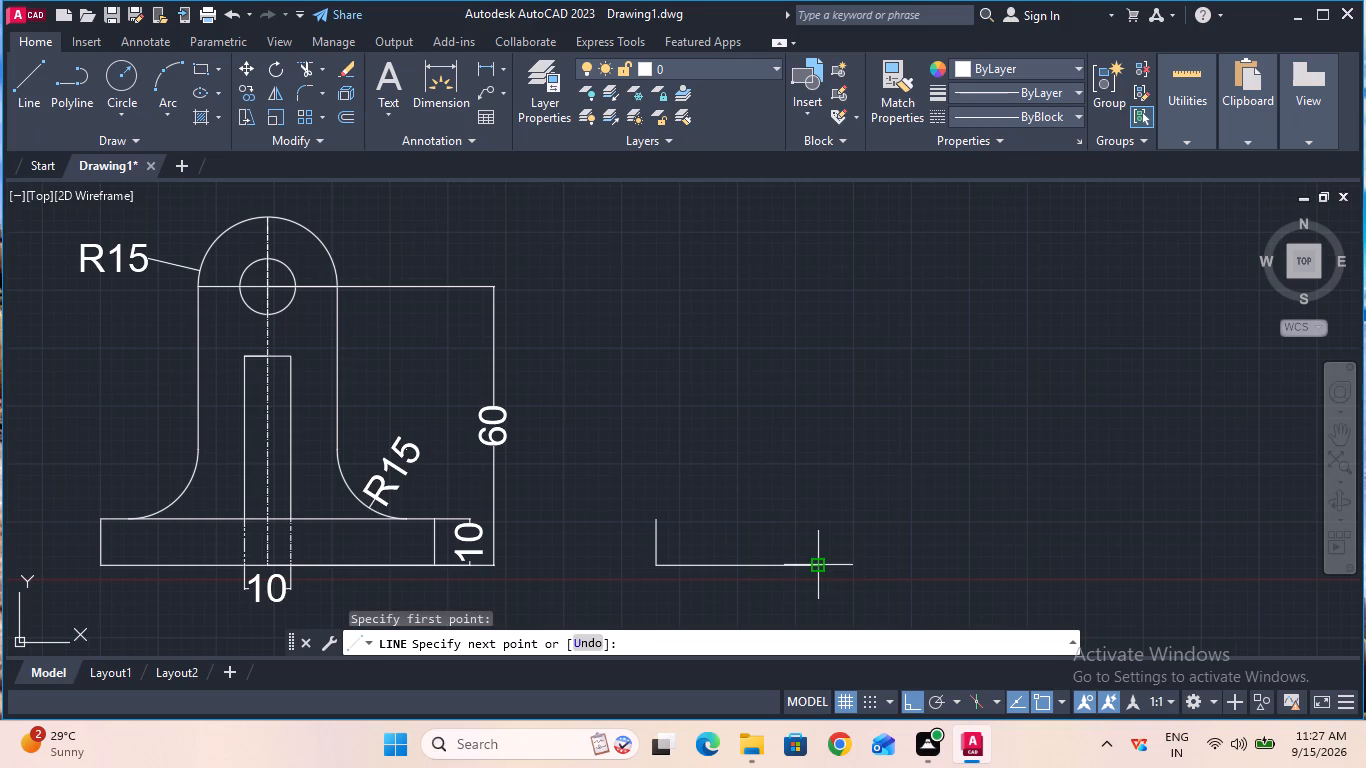
{"action": "key", "text": "6"}
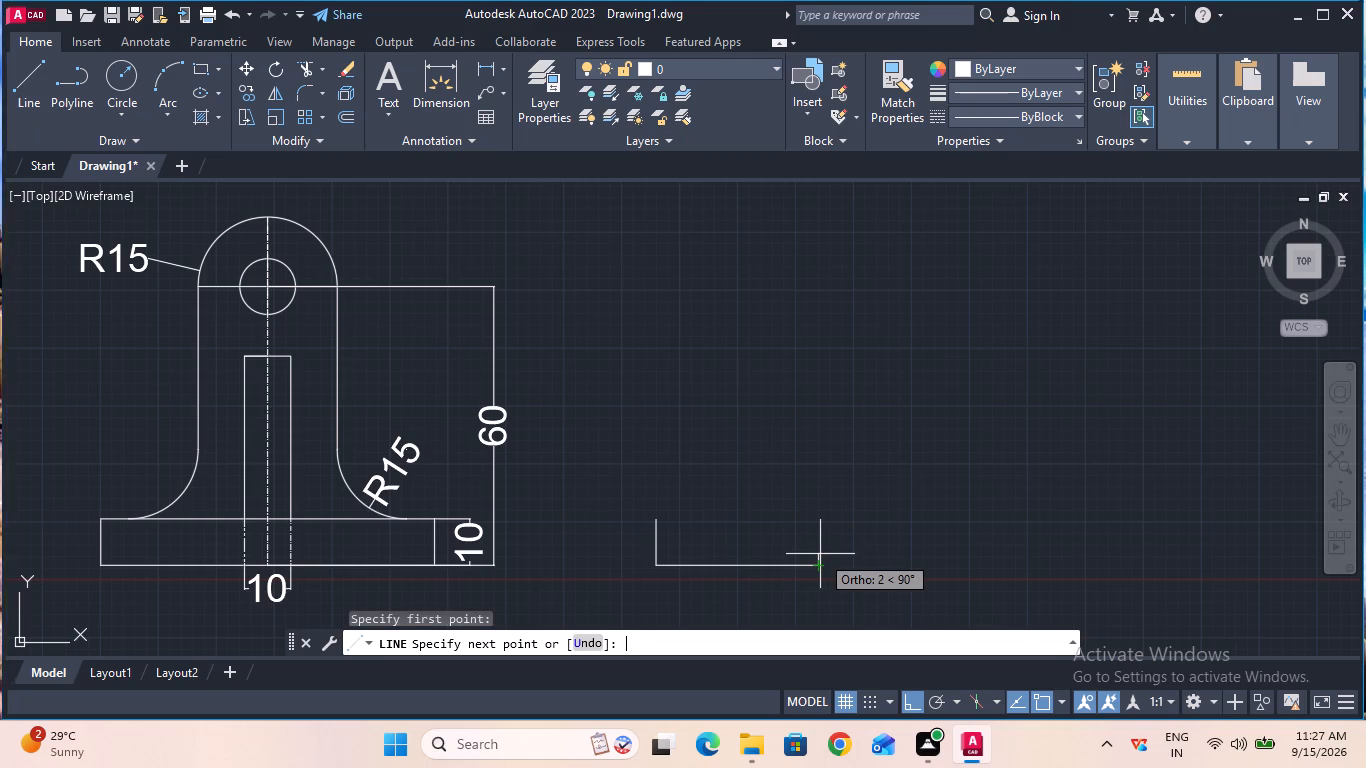
{"action": "key", "text": "Return"}
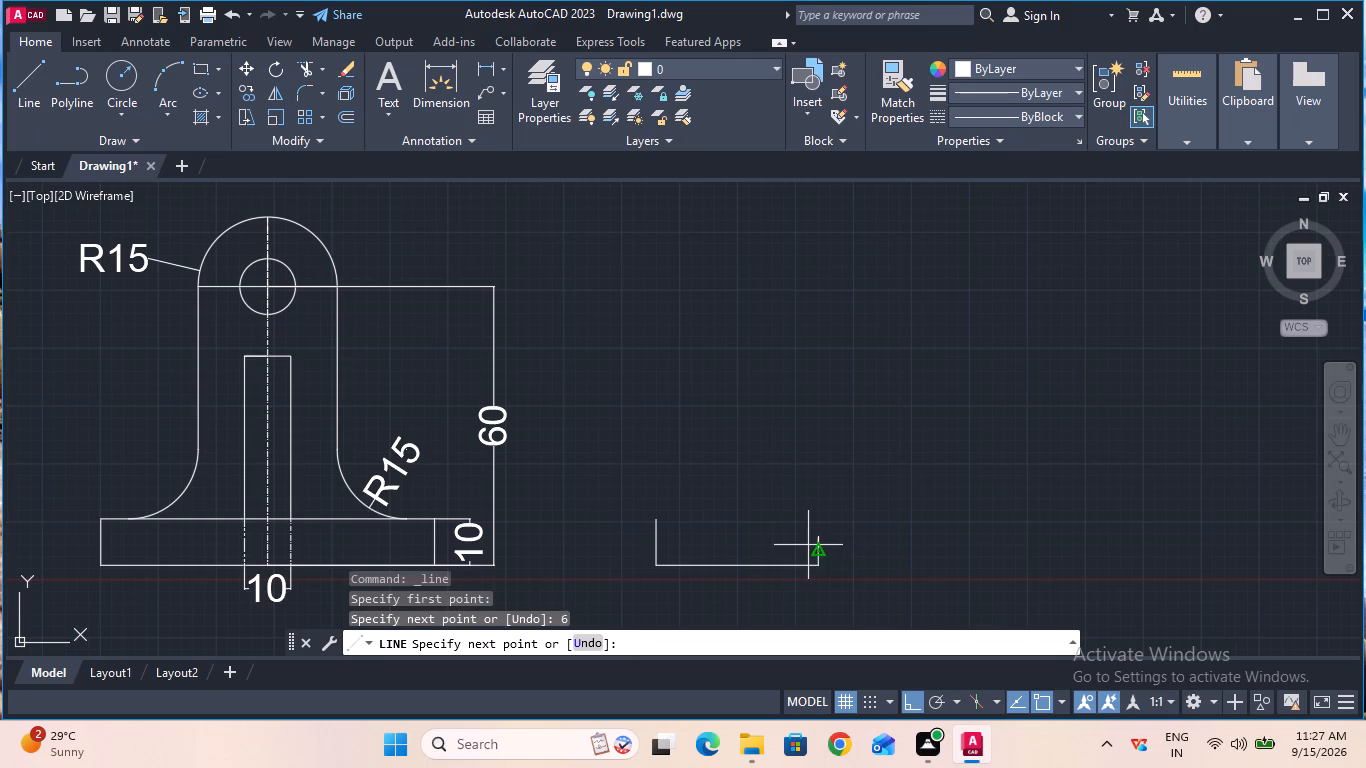
{"action": "key", "text": "5"}
{"action": "key", "text": "Return"}
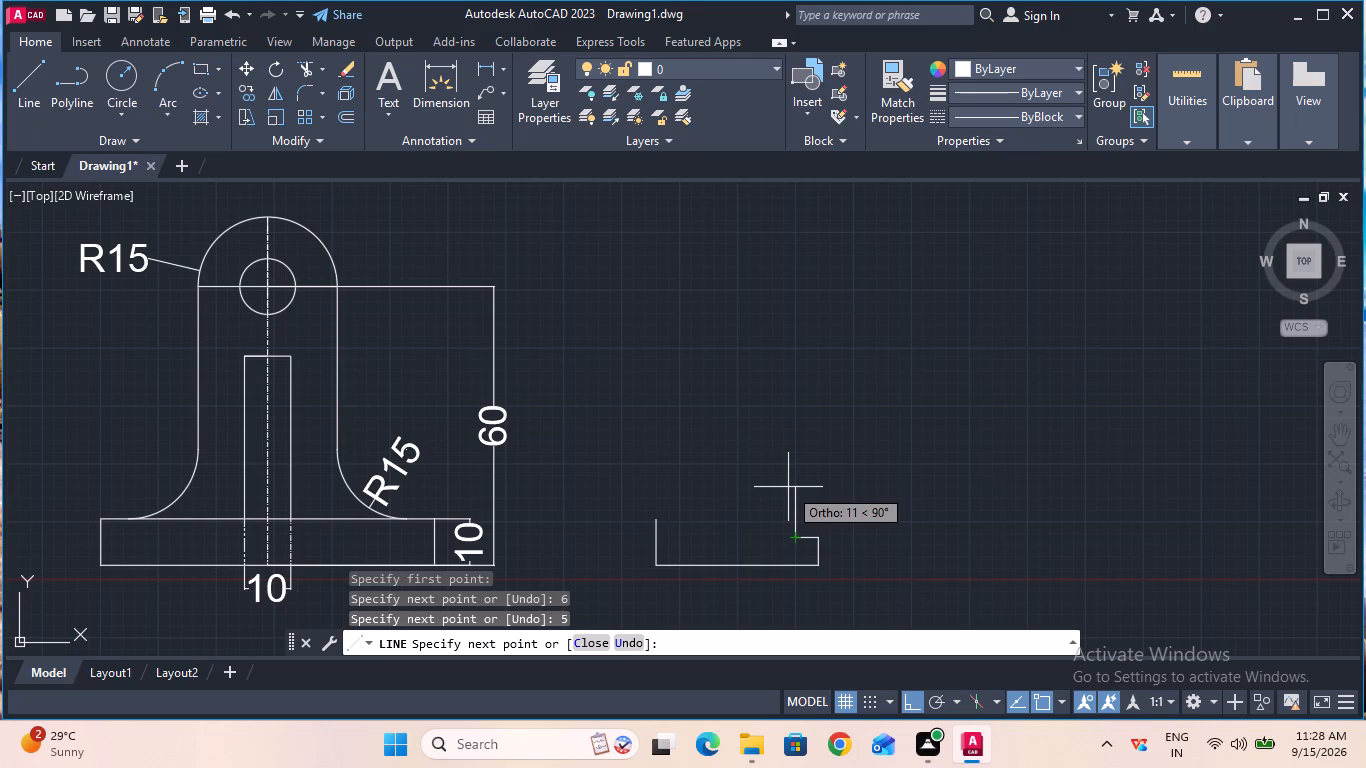
{"action": "key", "text": "3"}
{"action": "key", "text": "F11"}
{"action": "key", "text": "9"}
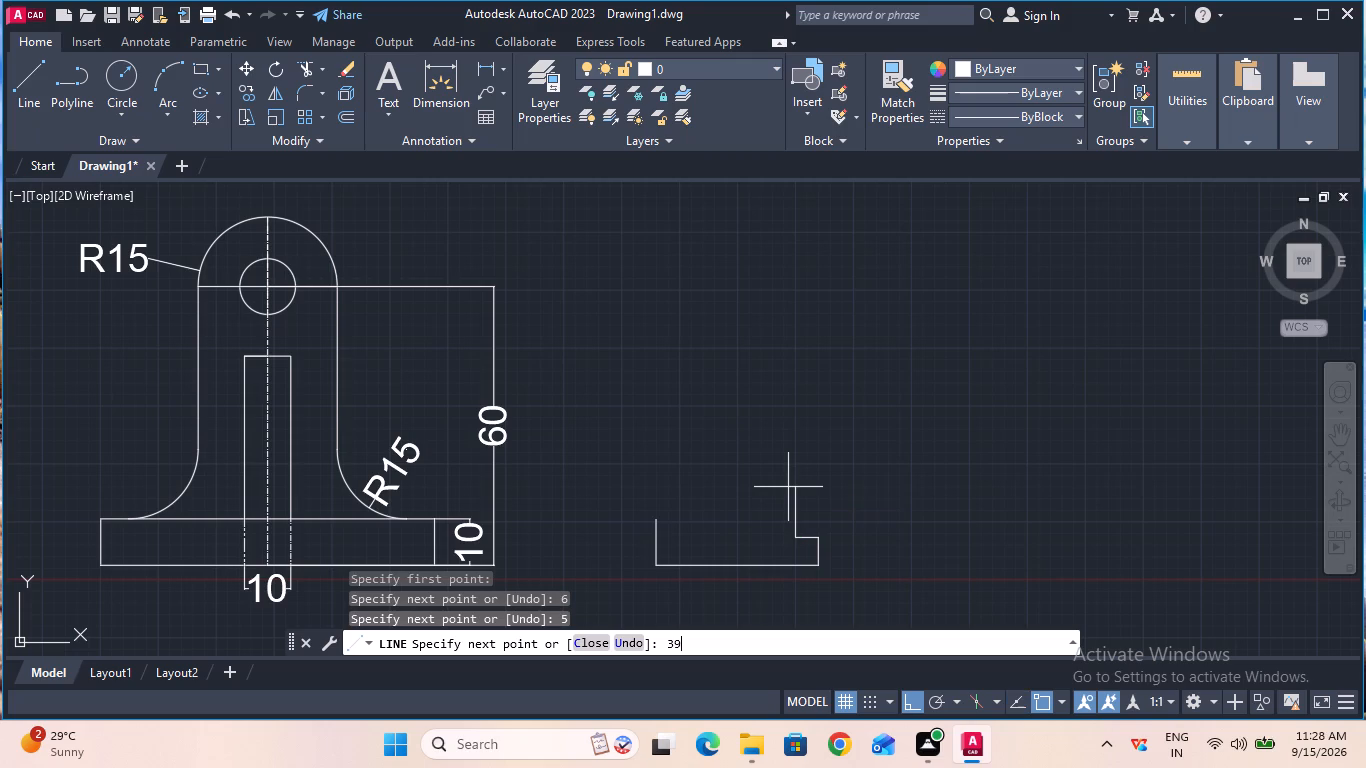
{"action": "key", "text": "Return"}
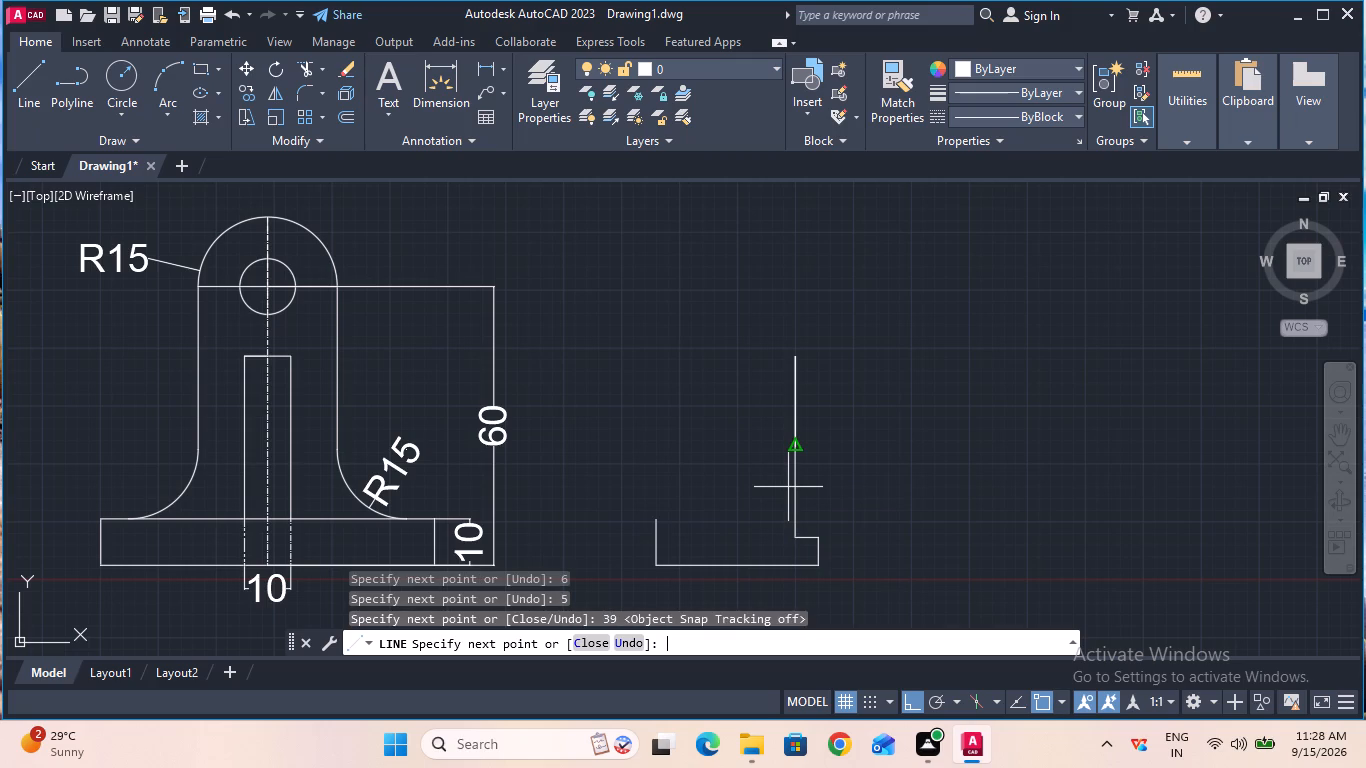
{"action": "key", "text": "Escape"}
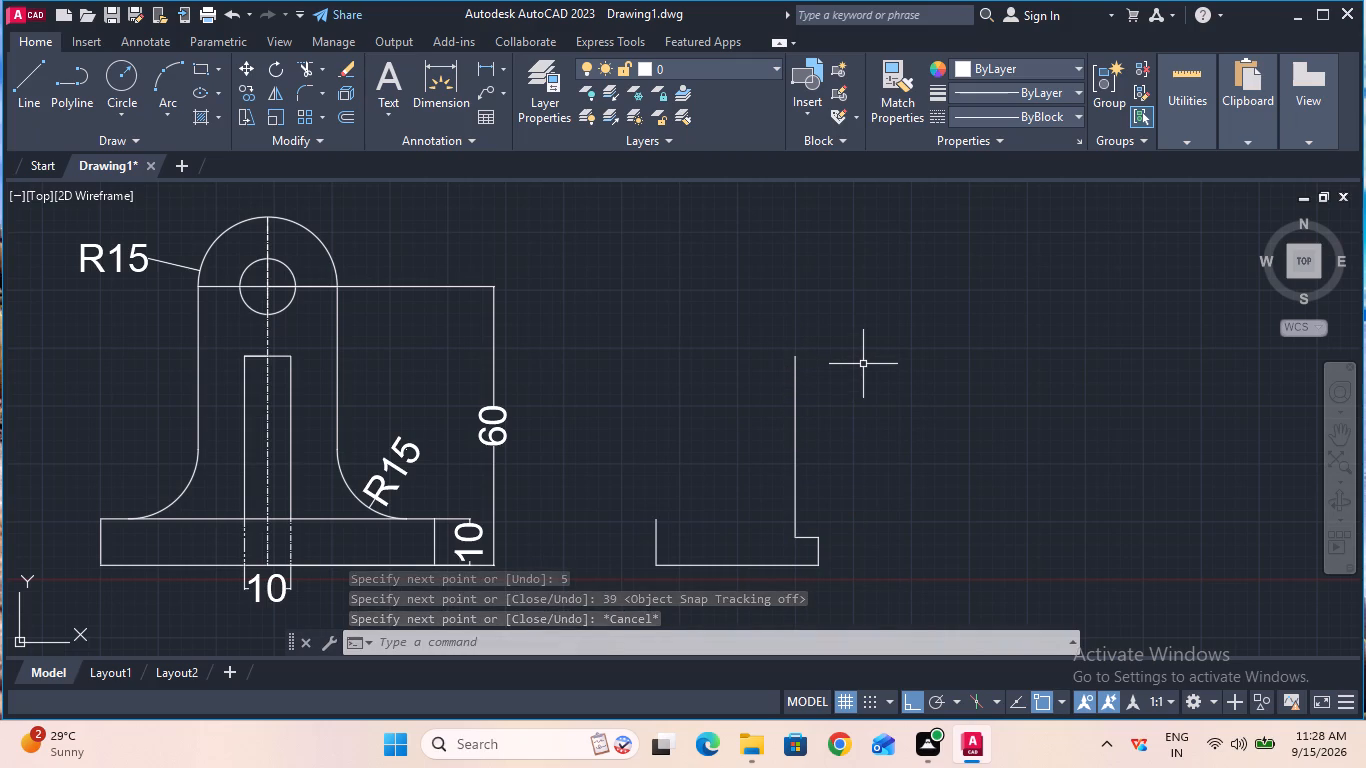
Continue the side view from the 39 mm line's top with lines 5 mm right, 30 mm up and 13 mm left.
{"action": "left_click", "coordinate": [40, 111]}
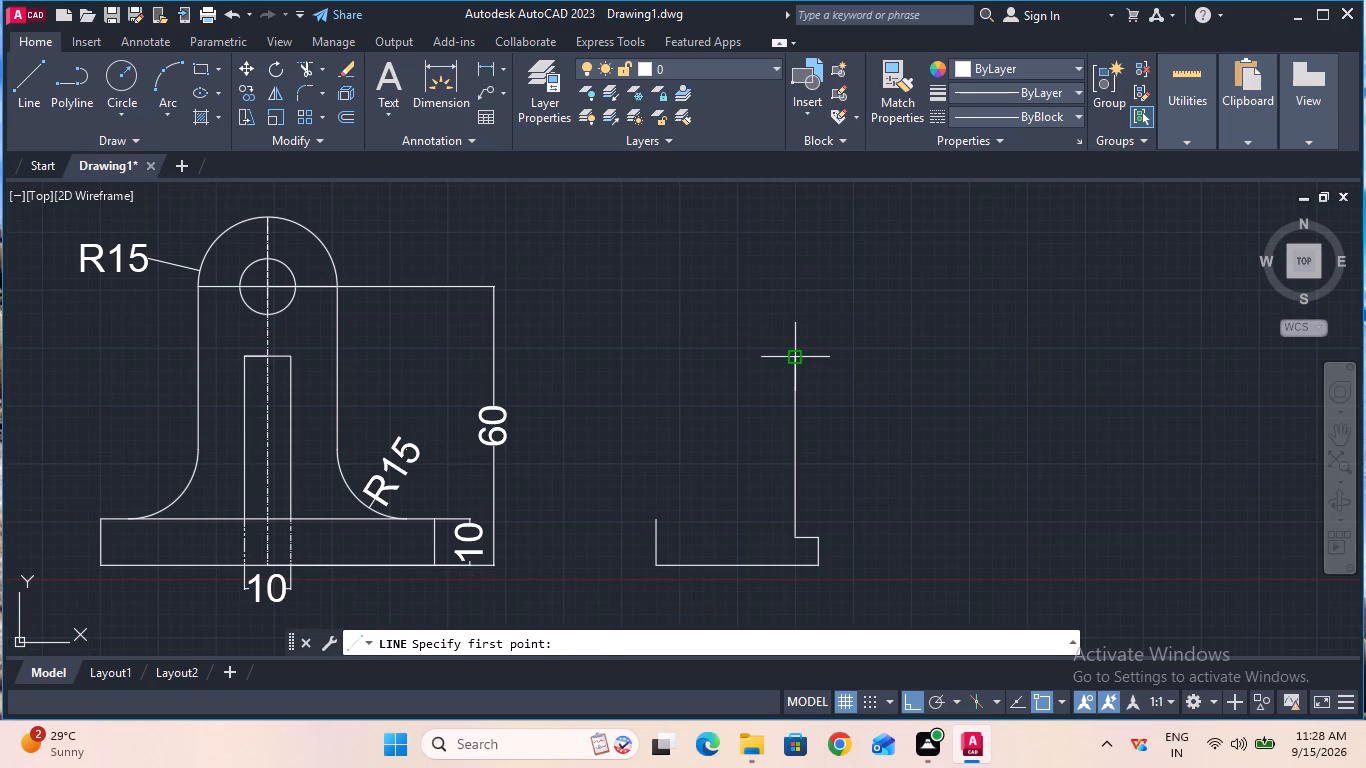
{"action": "left_click", "coordinate": [799, 360]}
{"action": "key", "text": "5"}
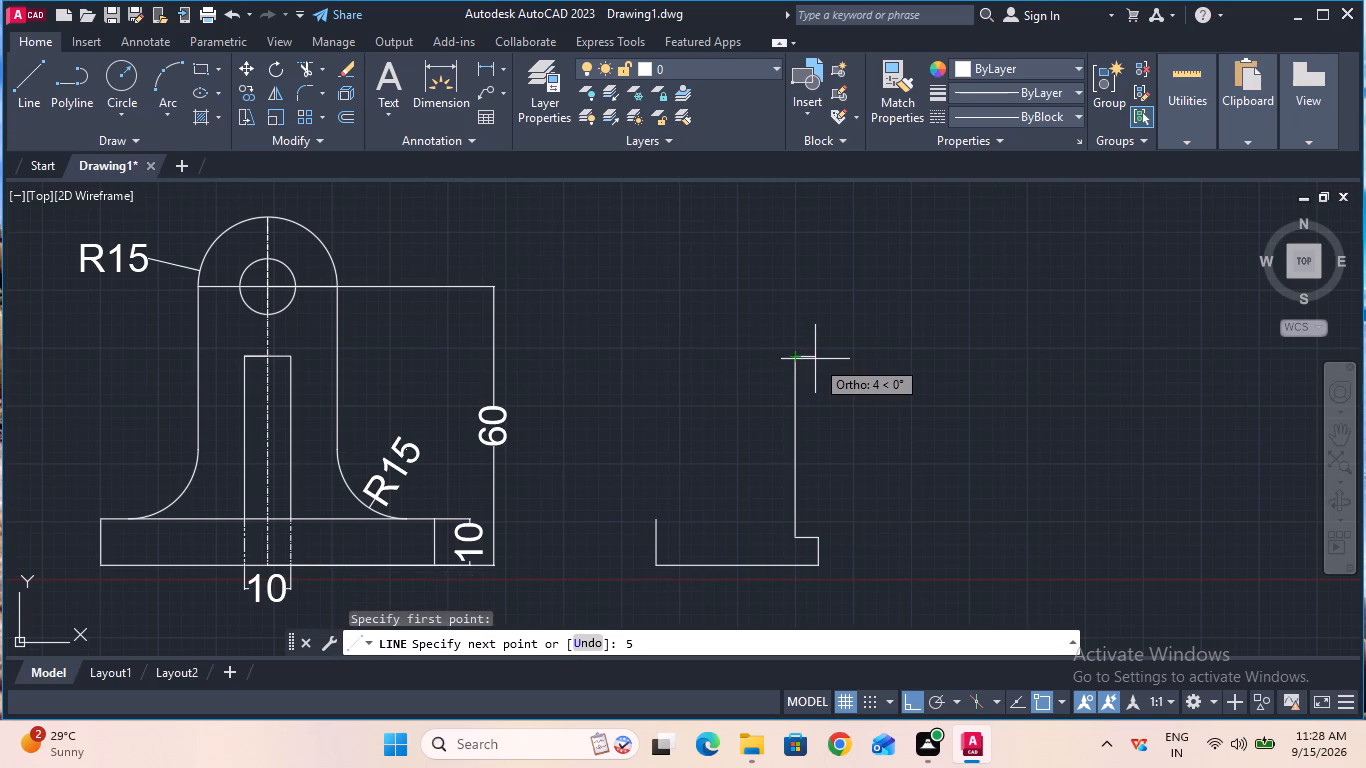
{"action": "key", "text": "Return"}
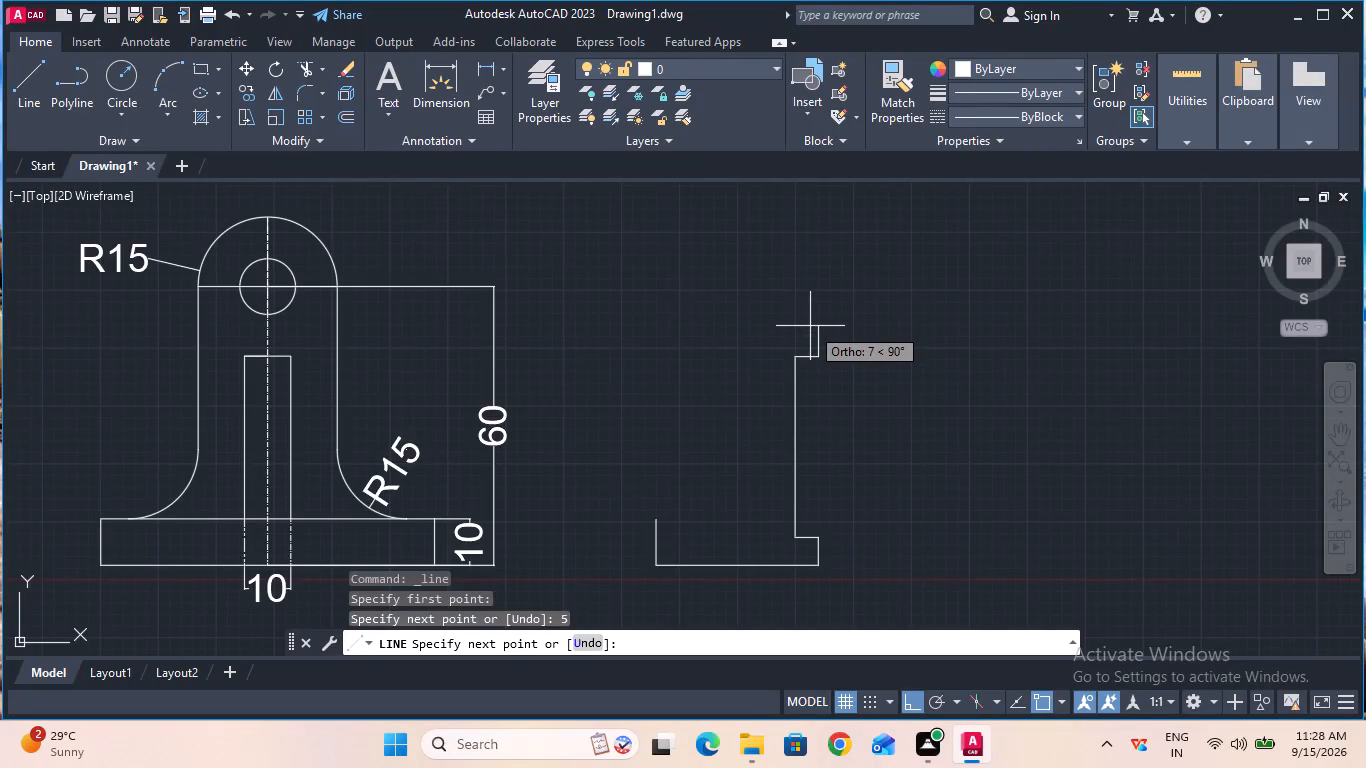
{"action": "type", "text": "30"}
{"action": "key", "text": "Return"}
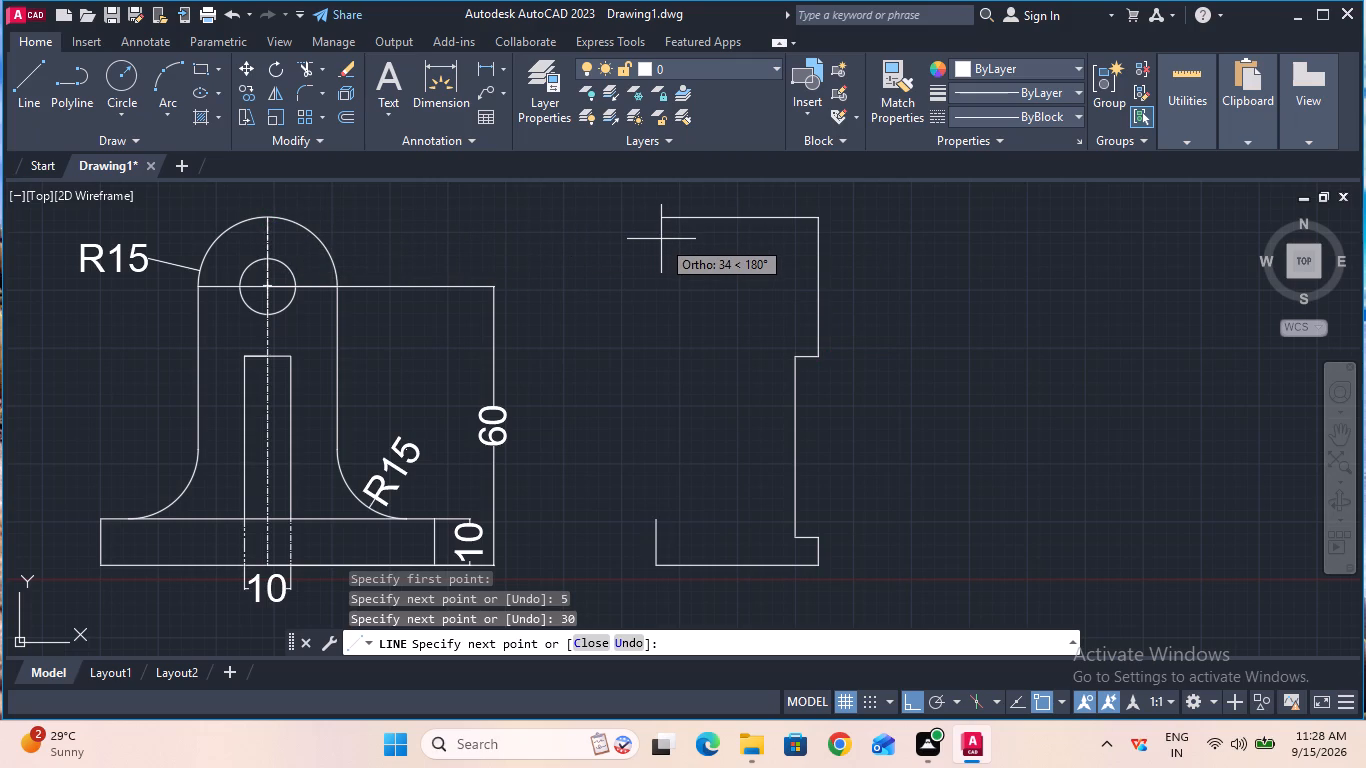
{"action": "type", "text": "13"}
{"action": "key", "text": "Return"}
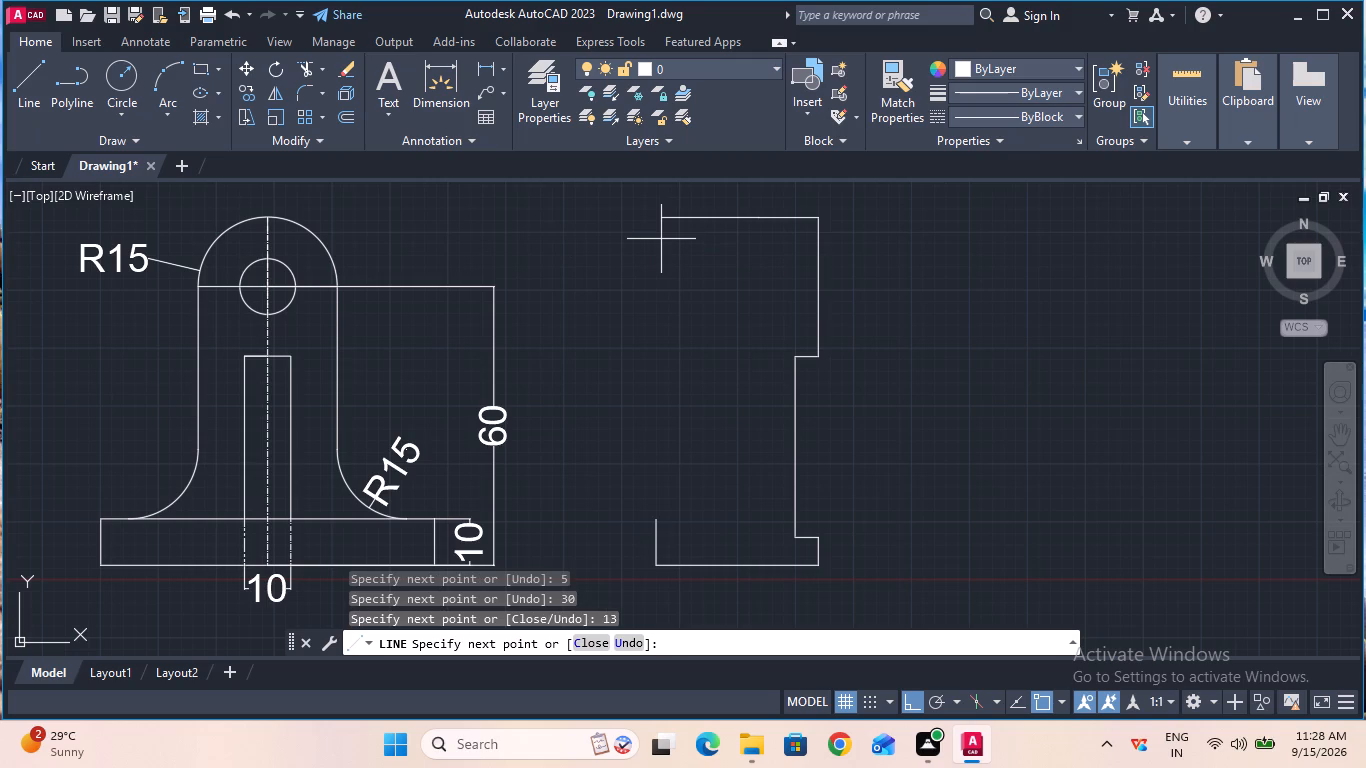
{"action": "key", "text": "Escape"}
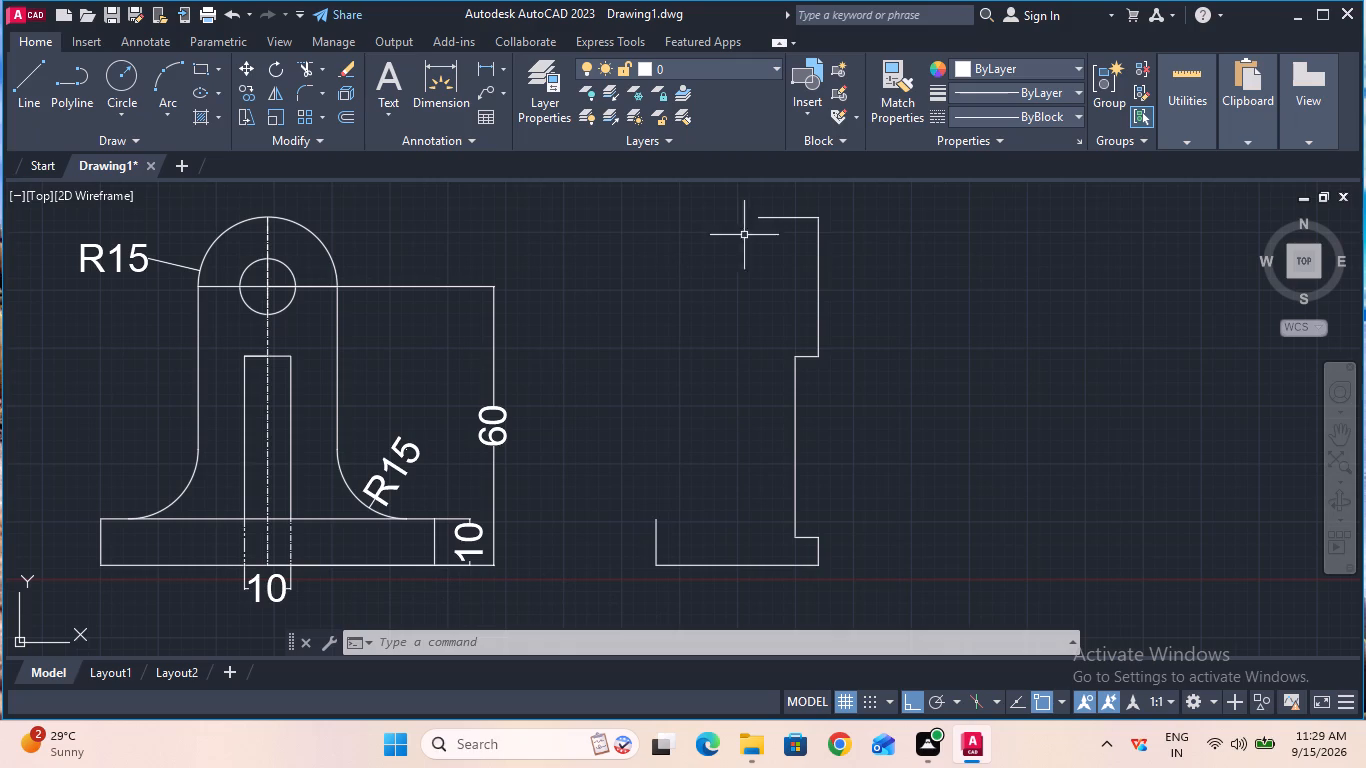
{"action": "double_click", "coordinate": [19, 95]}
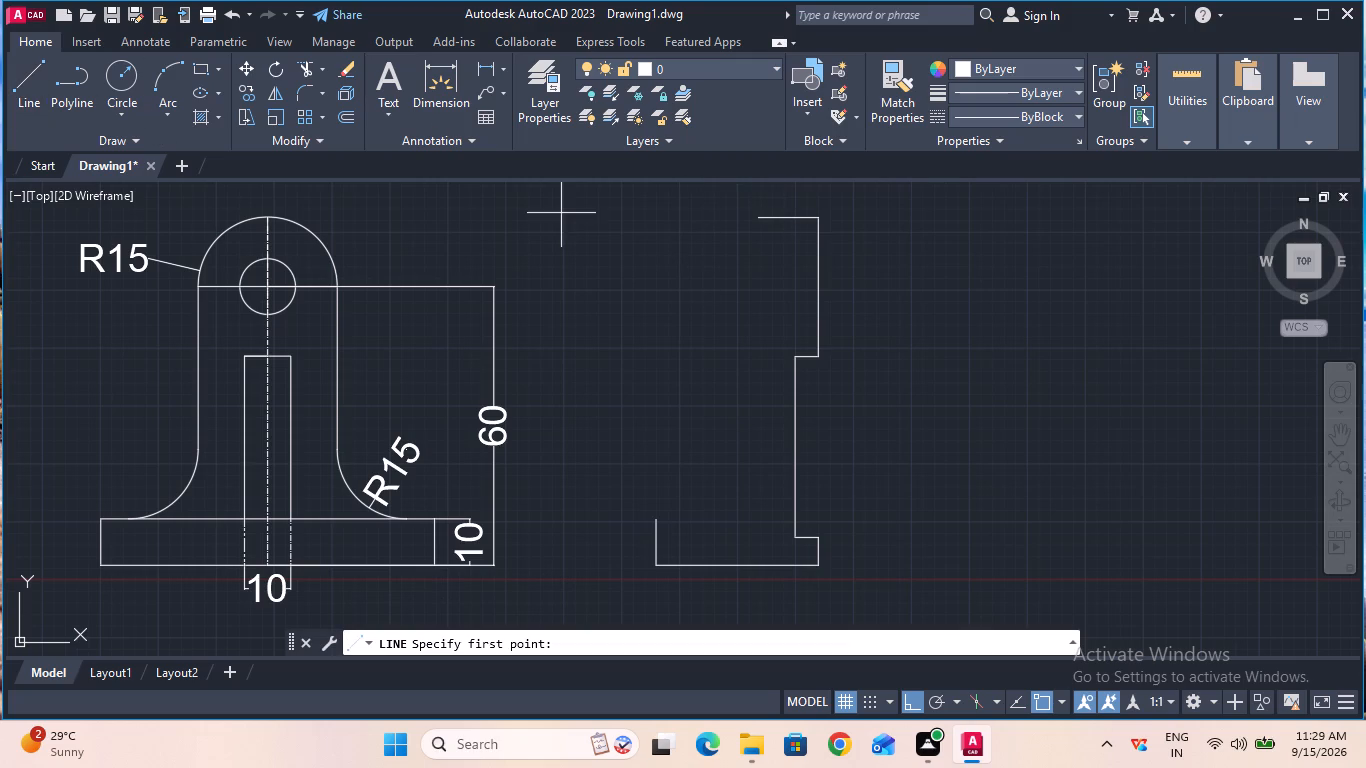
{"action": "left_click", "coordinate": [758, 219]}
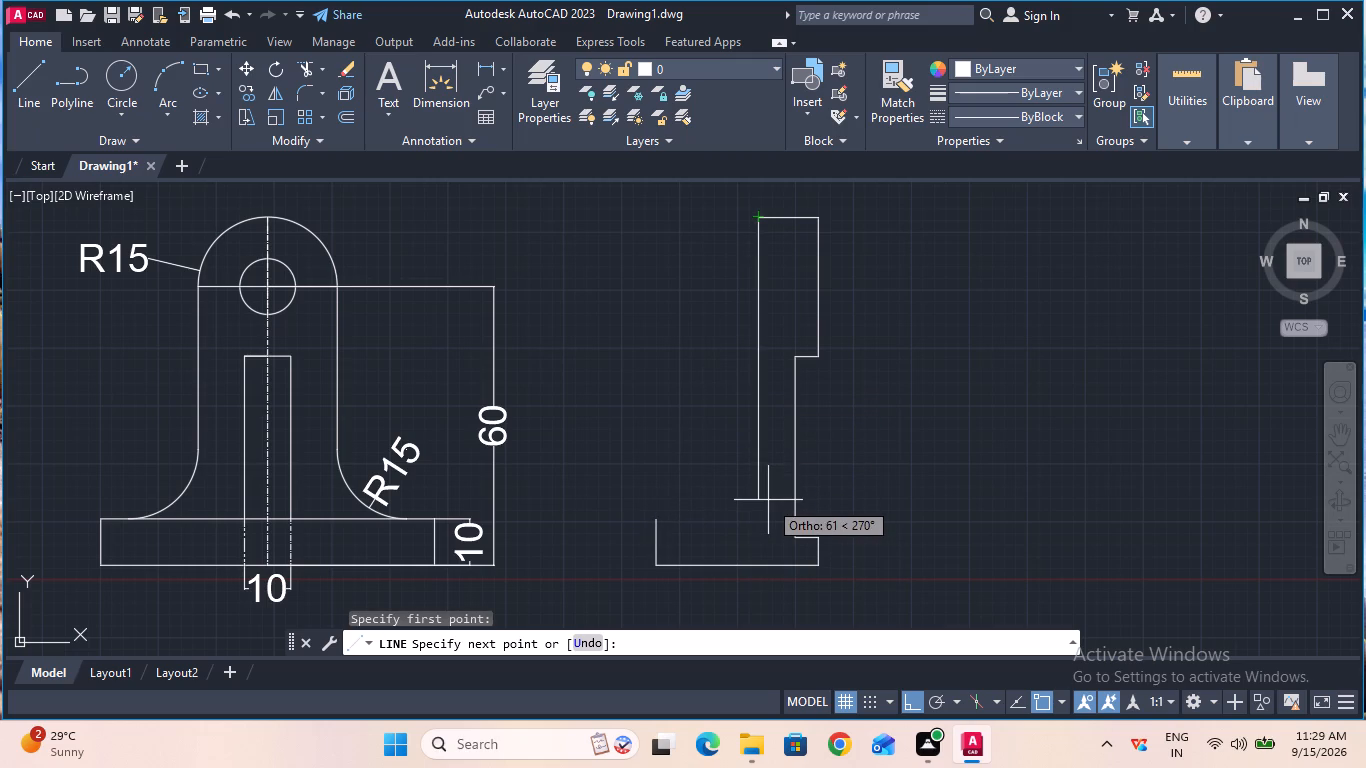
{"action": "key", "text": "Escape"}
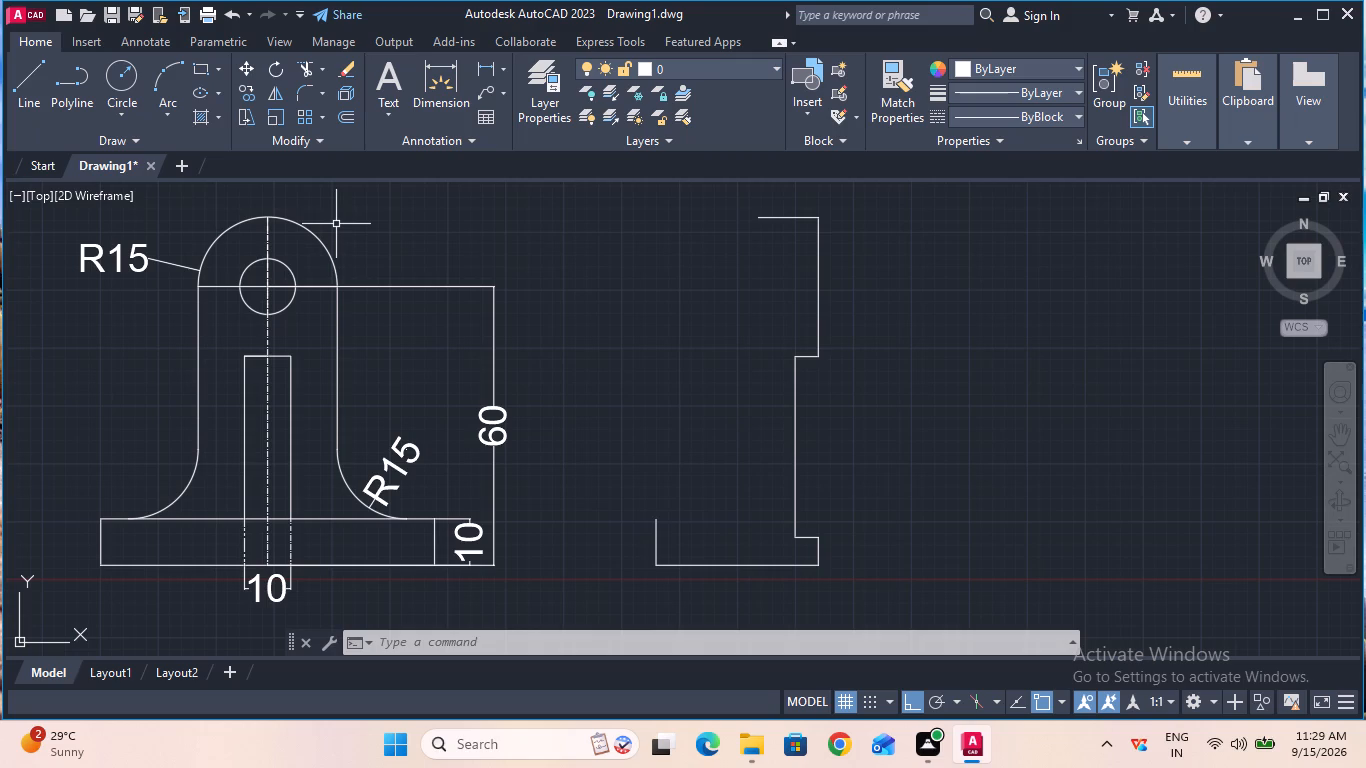
Close the side view outline with a 22 mm line right from the base's upper-left corner and a vertical line up to the top edge's open end.
{"action": "double_click", "coordinate": [28, 106]}
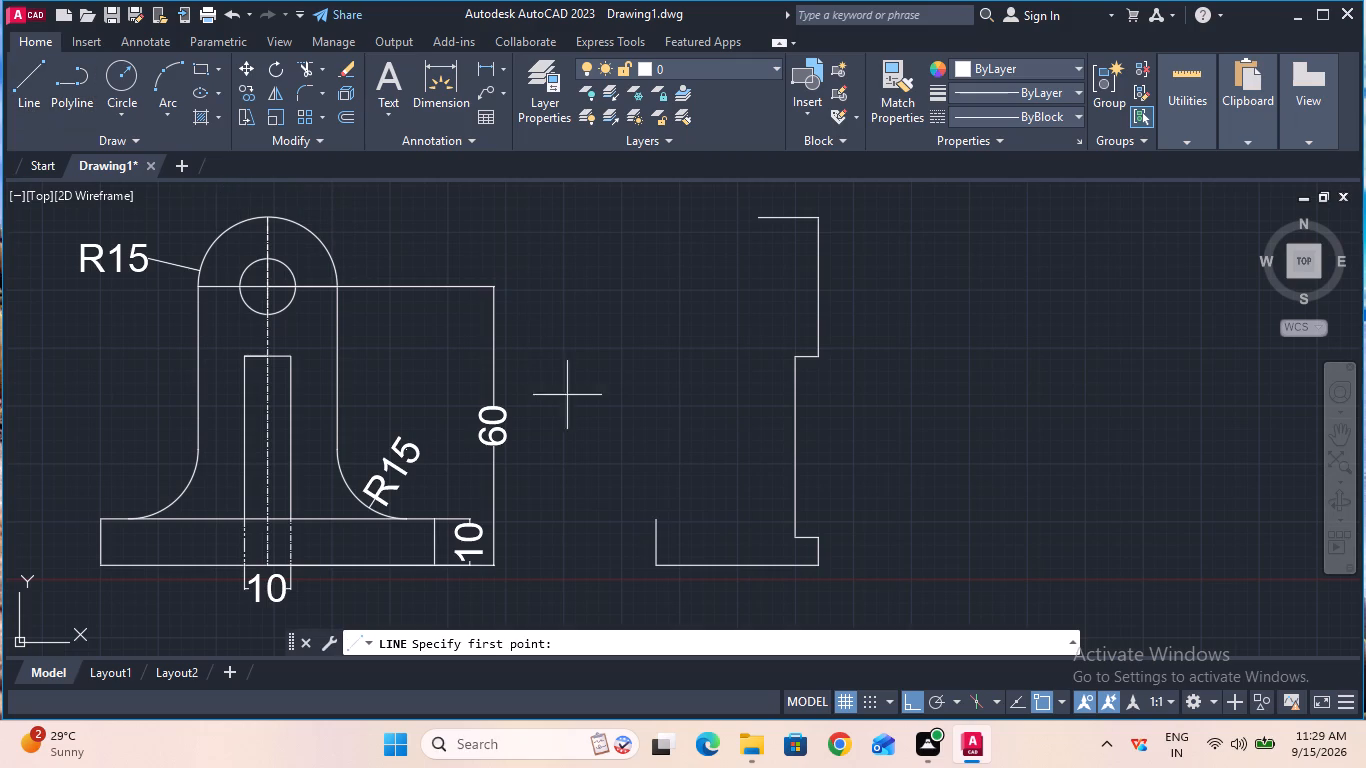
{"action": "left_click", "coordinate": [656, 516]}
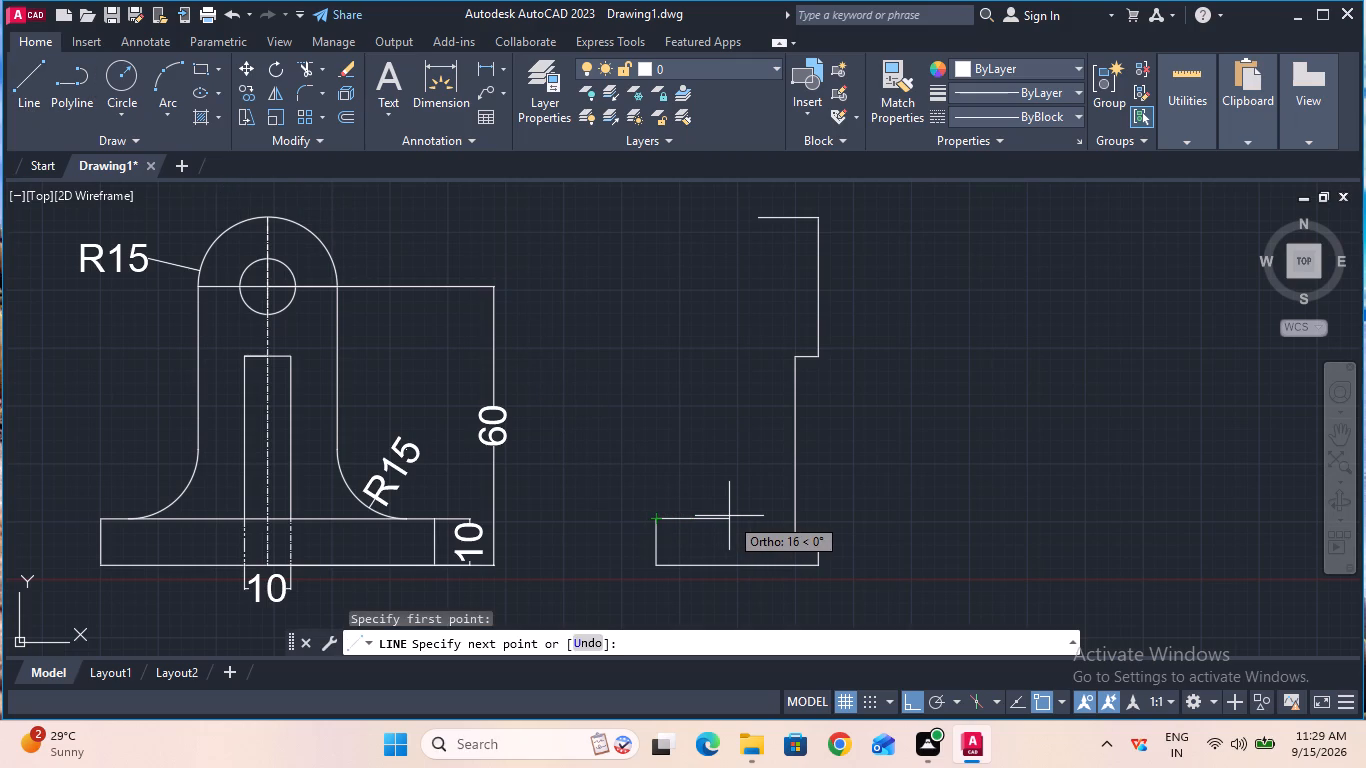
{"action": "type", "text": "22"}
{"action": "key", "text": "Return"}
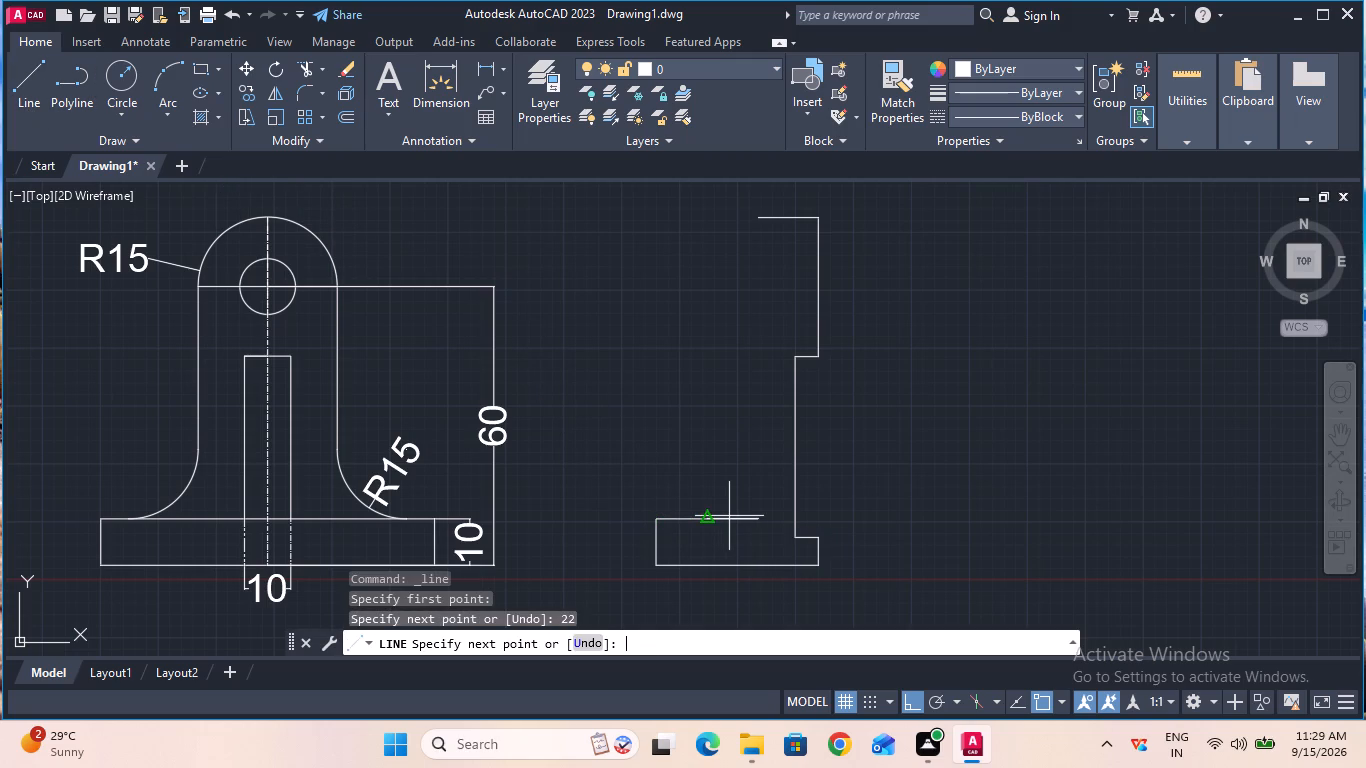
{"action": "left_click", "coordinate": [751, 220]}
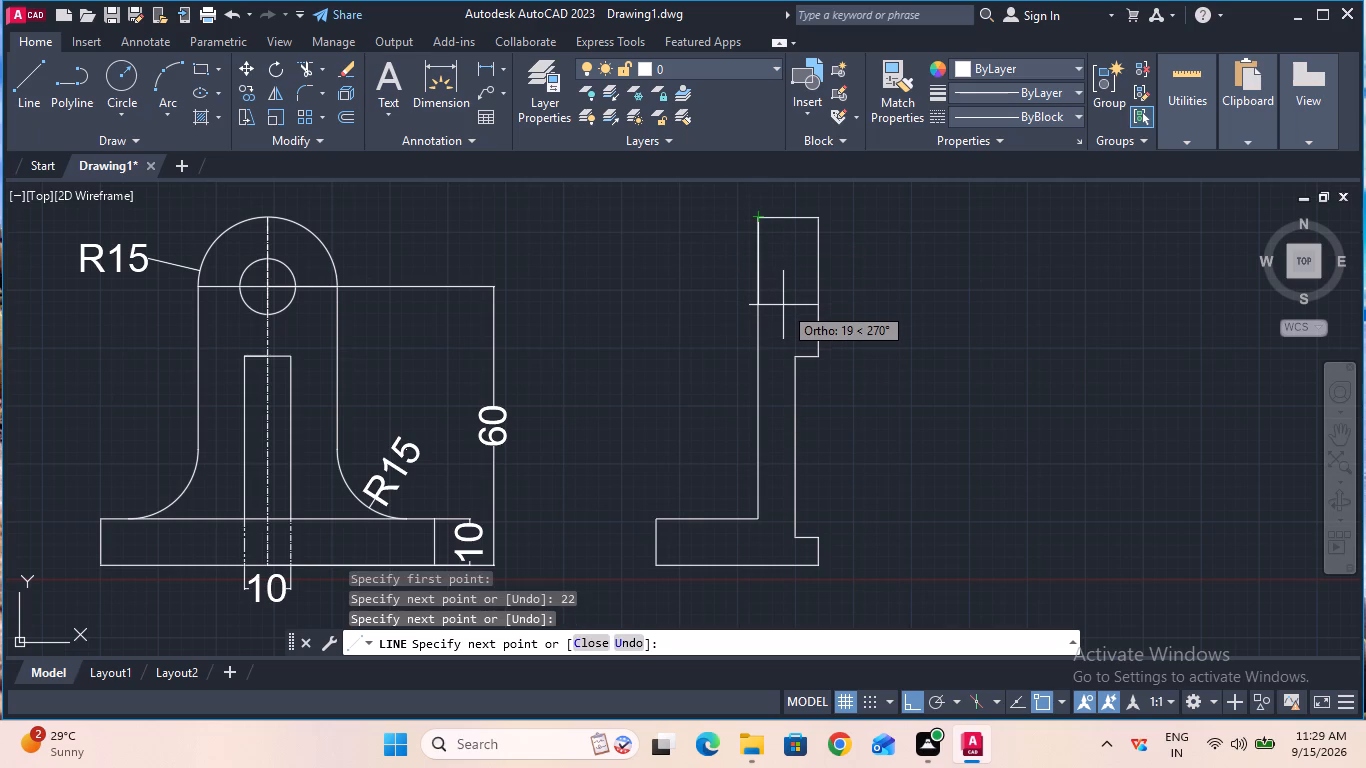
{"action": "key", "text": "Escape"}
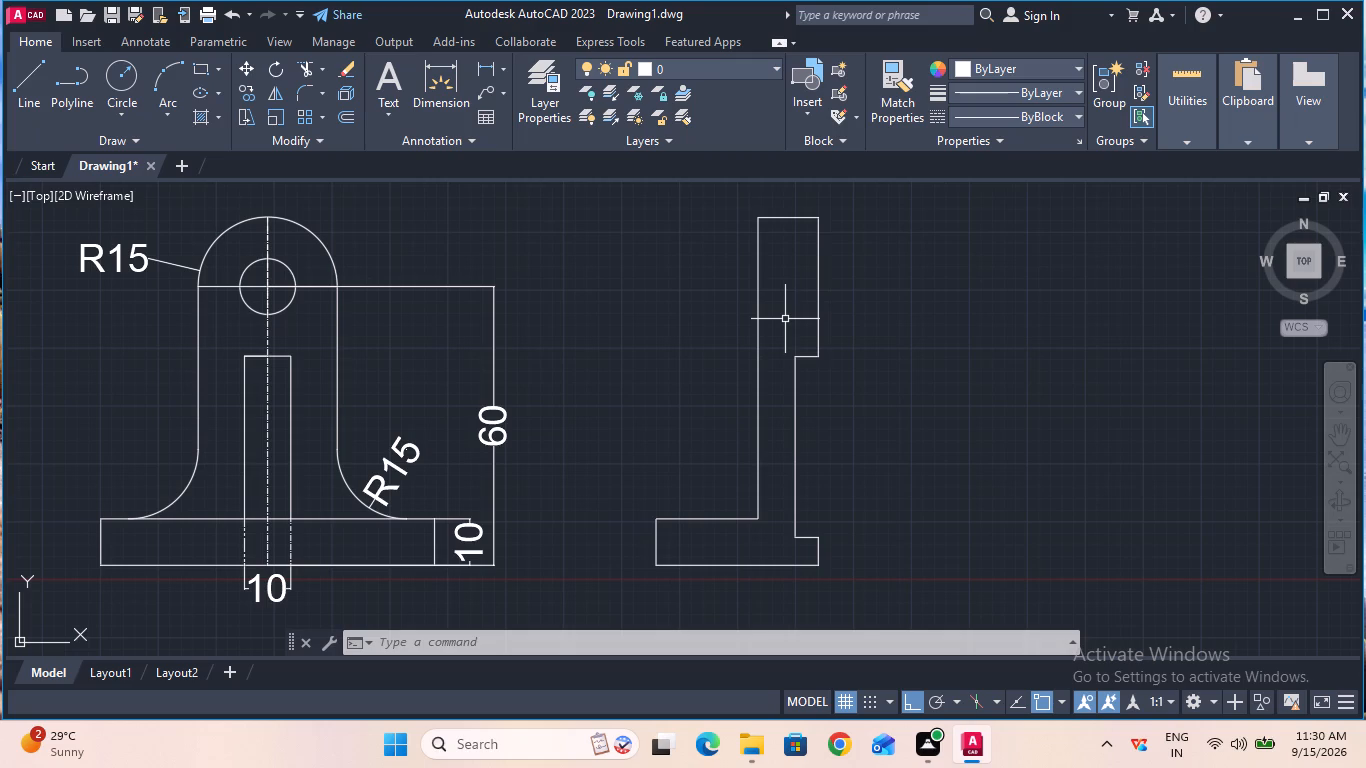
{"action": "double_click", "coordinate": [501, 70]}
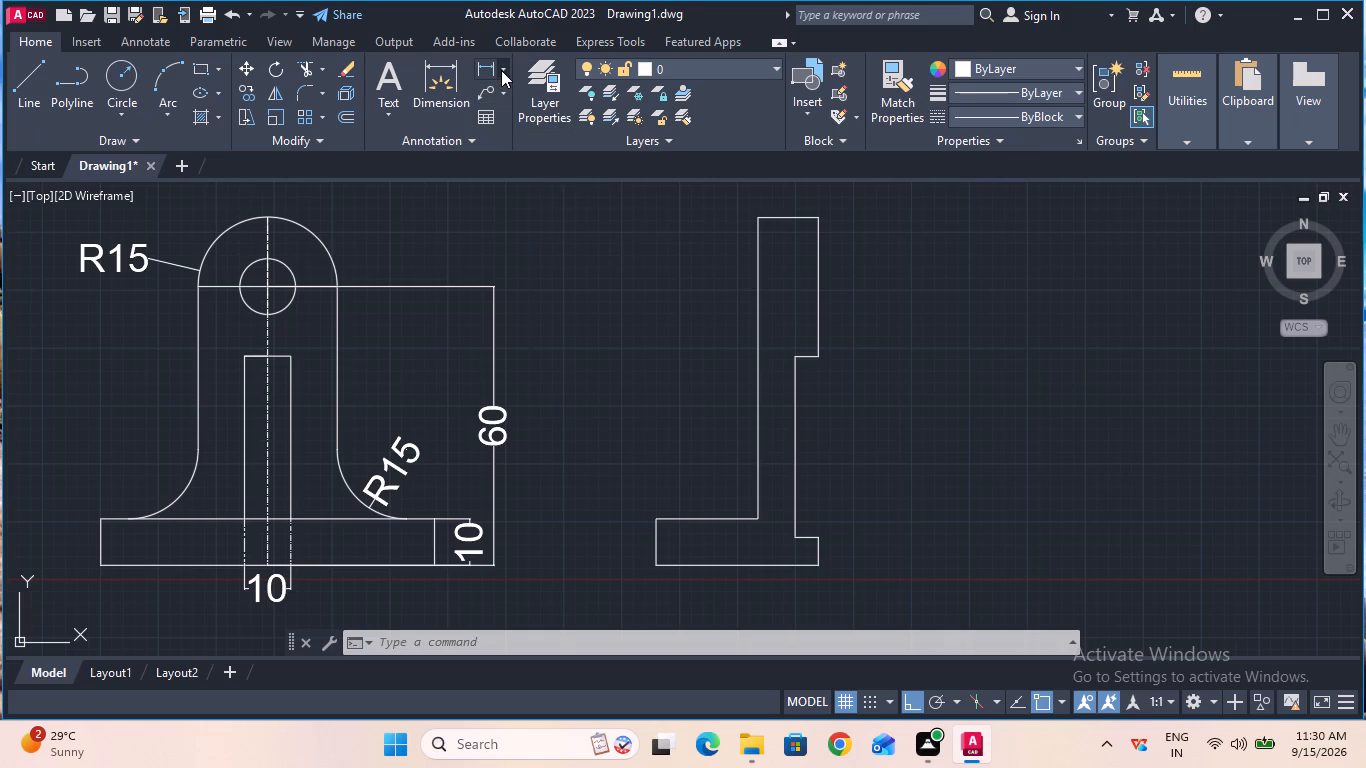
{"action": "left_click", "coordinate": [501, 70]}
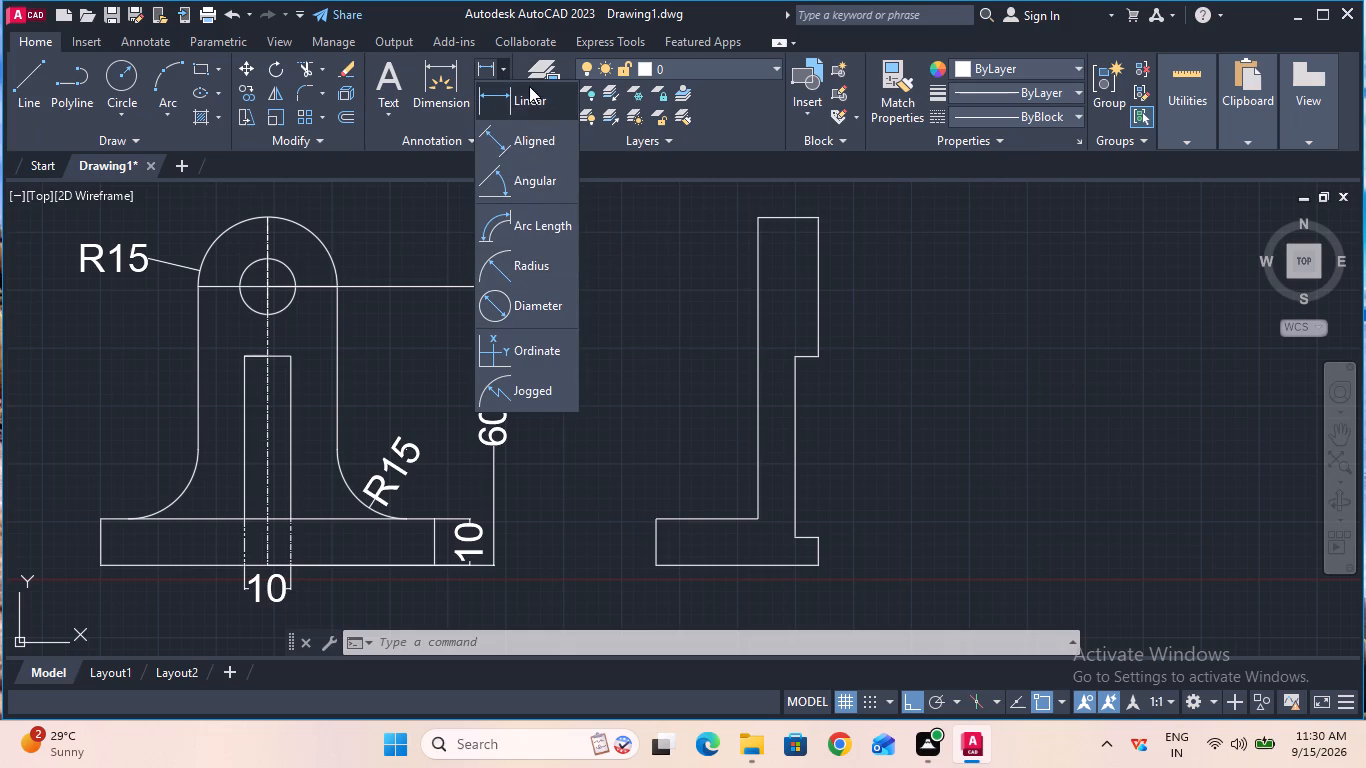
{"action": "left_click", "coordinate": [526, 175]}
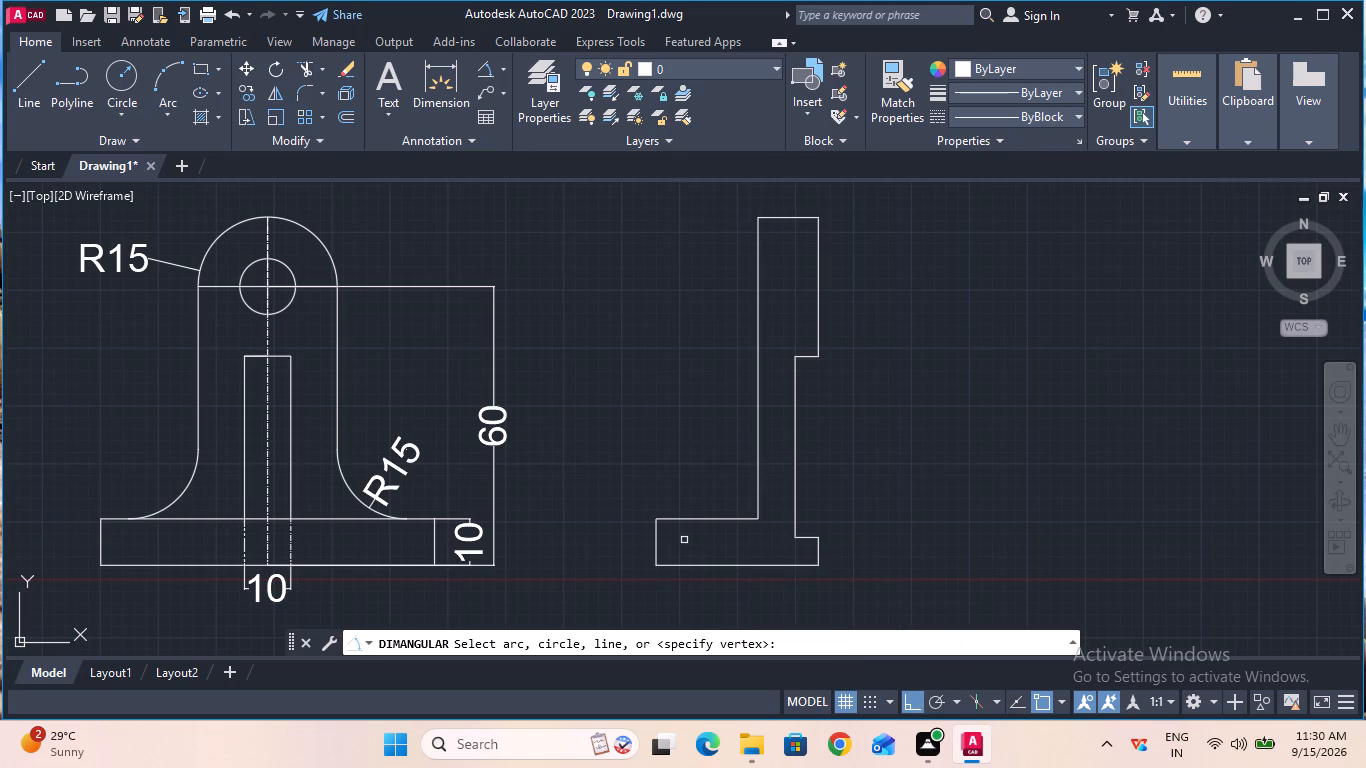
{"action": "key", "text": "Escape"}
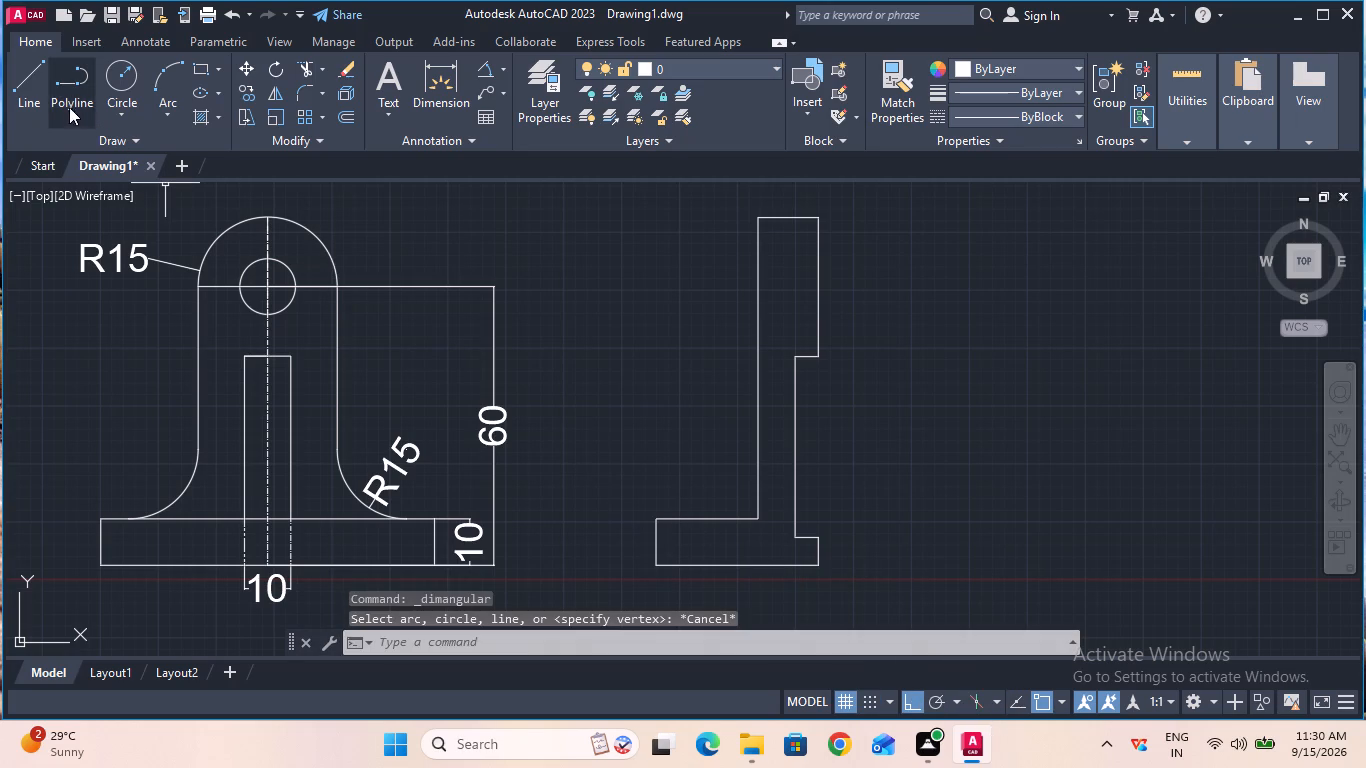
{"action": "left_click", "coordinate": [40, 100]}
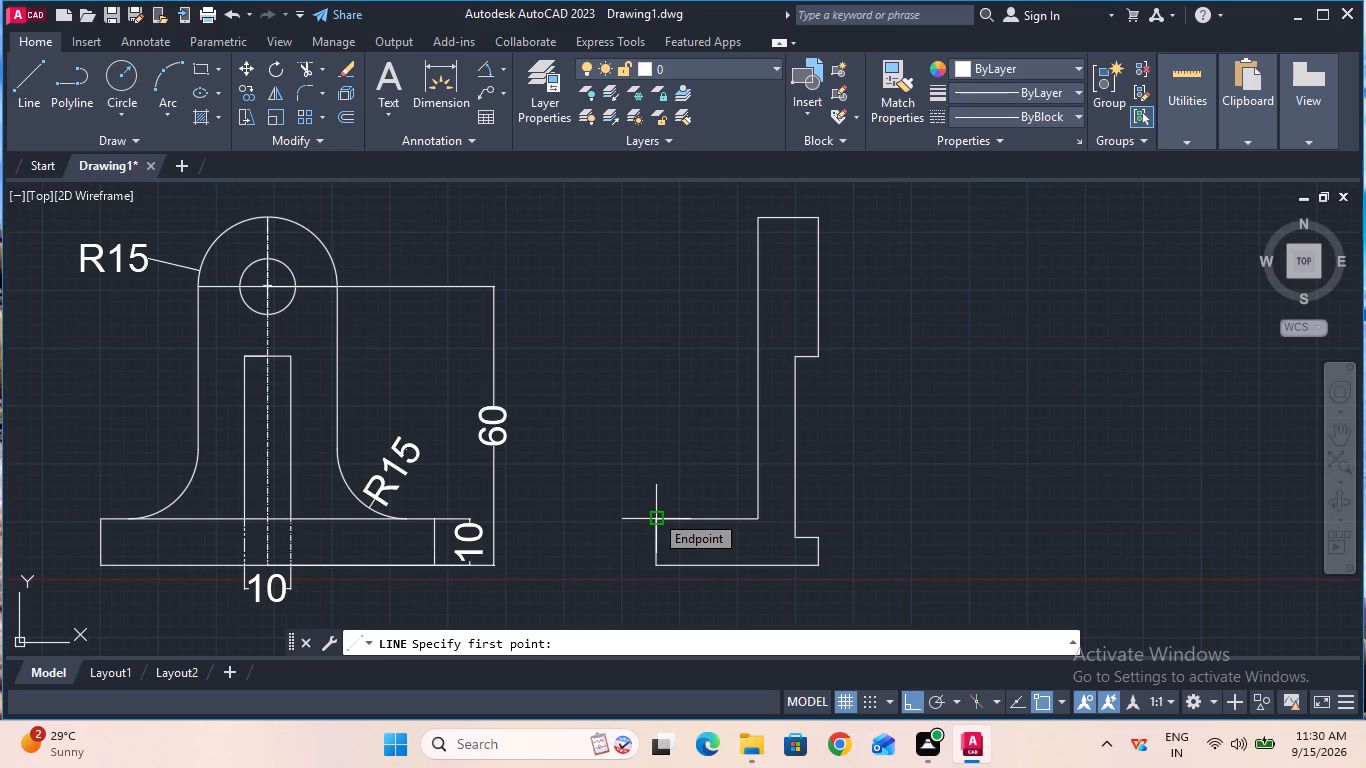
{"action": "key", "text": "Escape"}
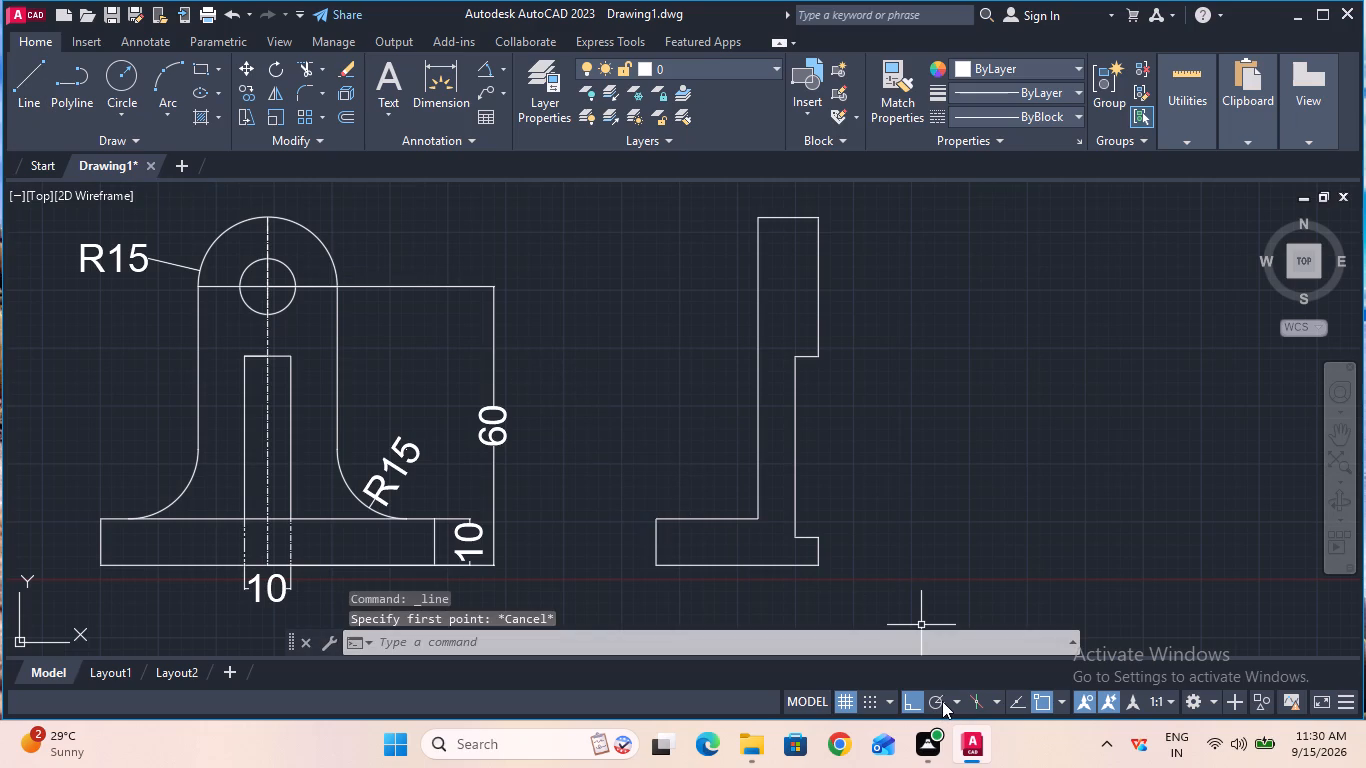
Turn on polar tracking with the 30, 60, 90, 120 degree angle increments.
{"action": "left_click", "coordinate": [941, 701]}
{"action": "left_click", "coordinate": [953, 702]}
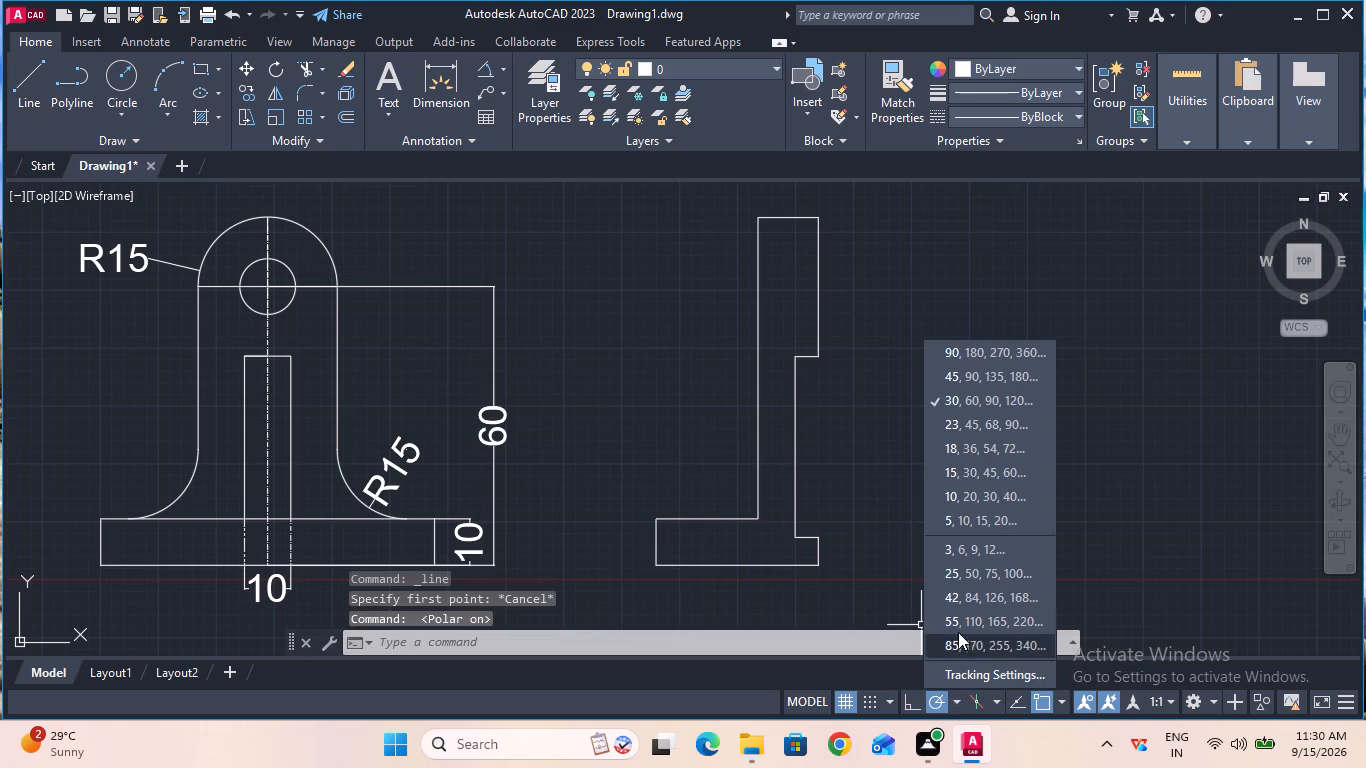
{"action": "left_click", "coordinate": [954, 410]}
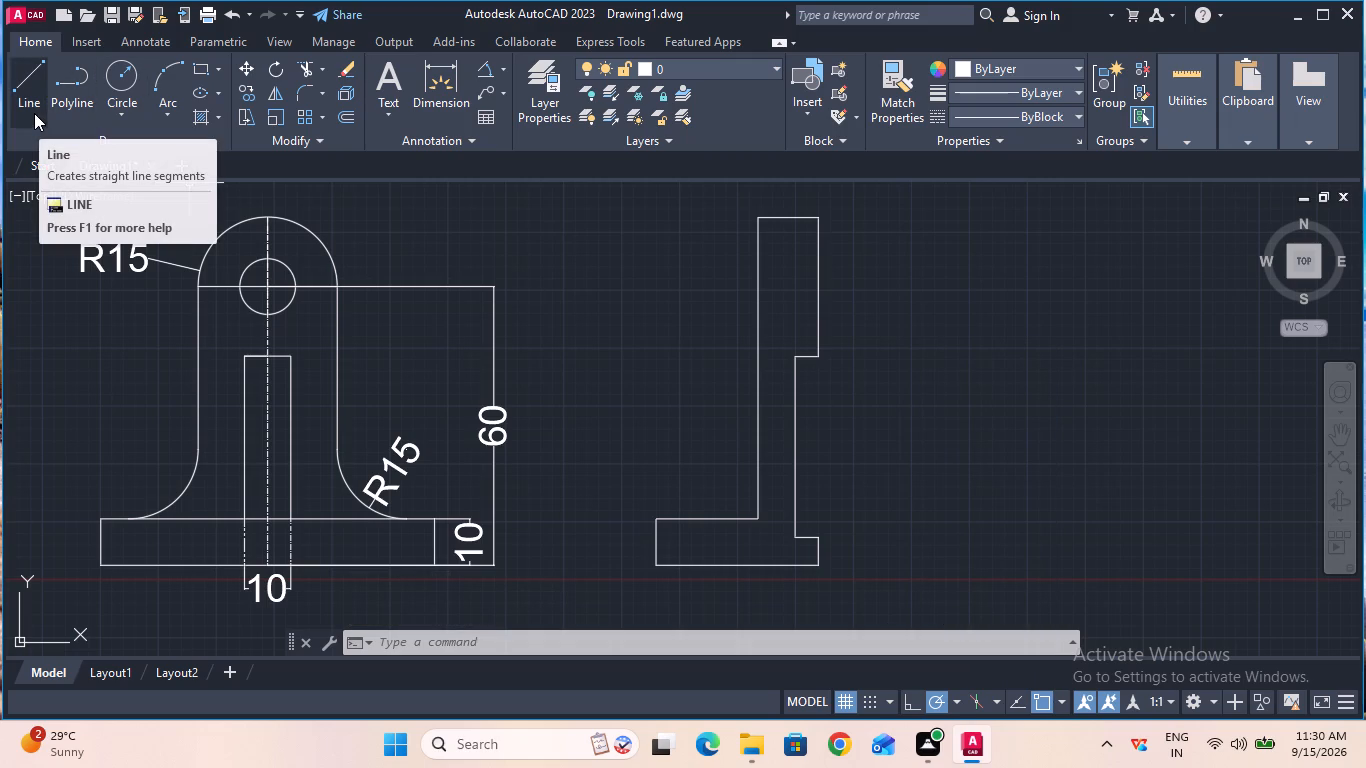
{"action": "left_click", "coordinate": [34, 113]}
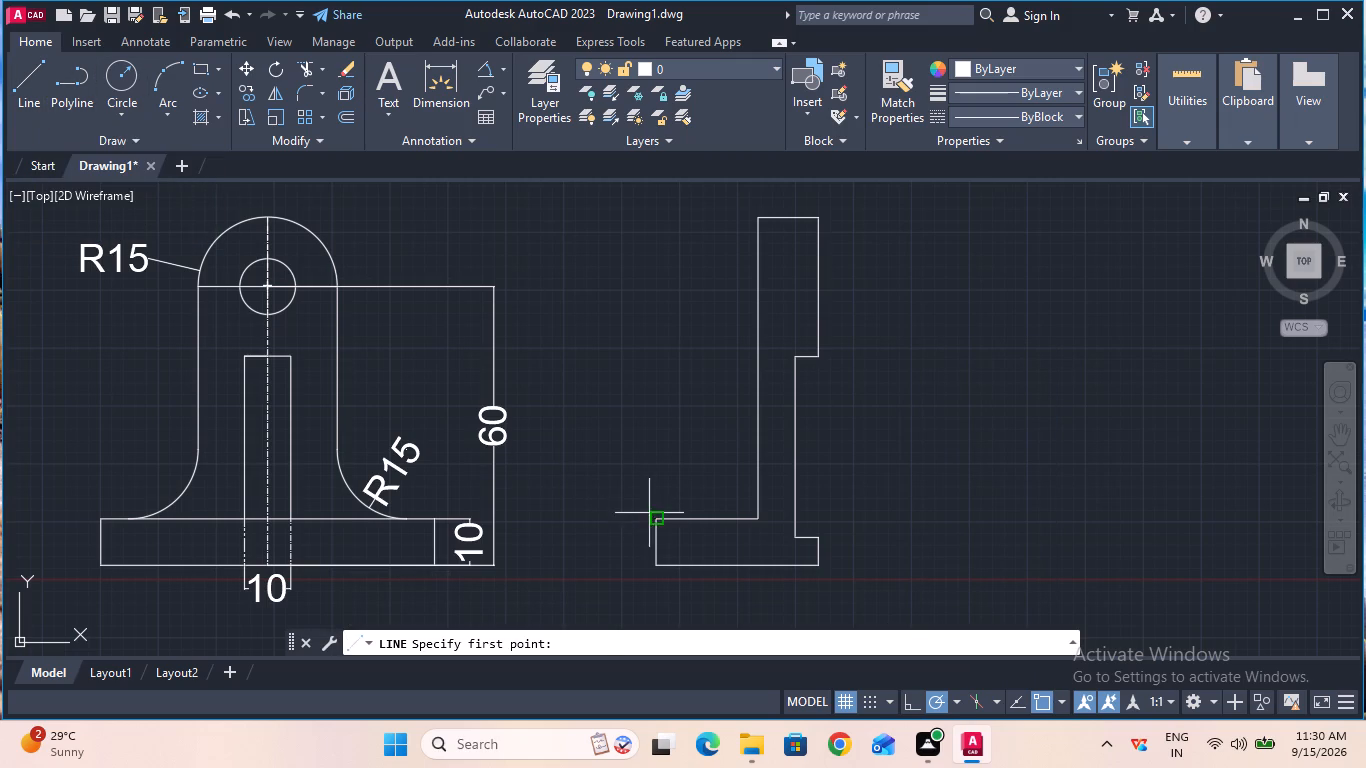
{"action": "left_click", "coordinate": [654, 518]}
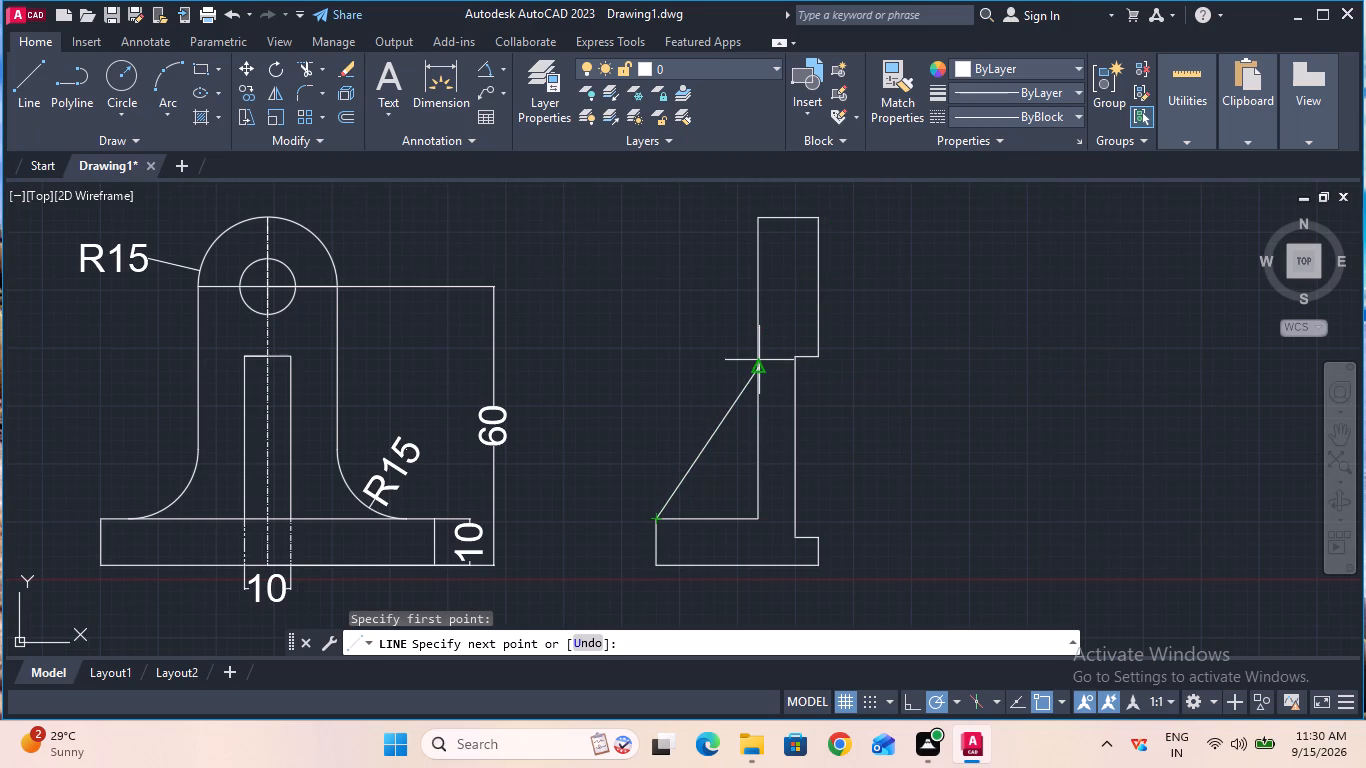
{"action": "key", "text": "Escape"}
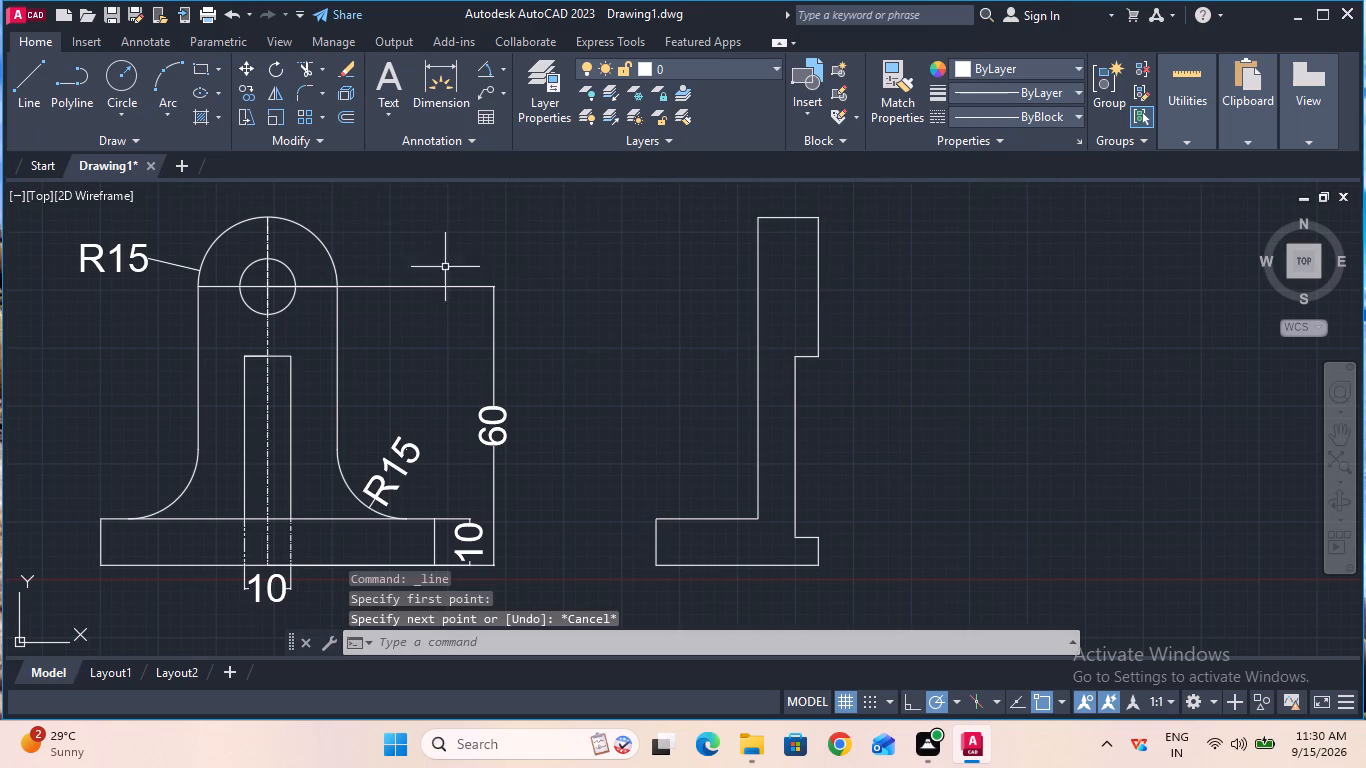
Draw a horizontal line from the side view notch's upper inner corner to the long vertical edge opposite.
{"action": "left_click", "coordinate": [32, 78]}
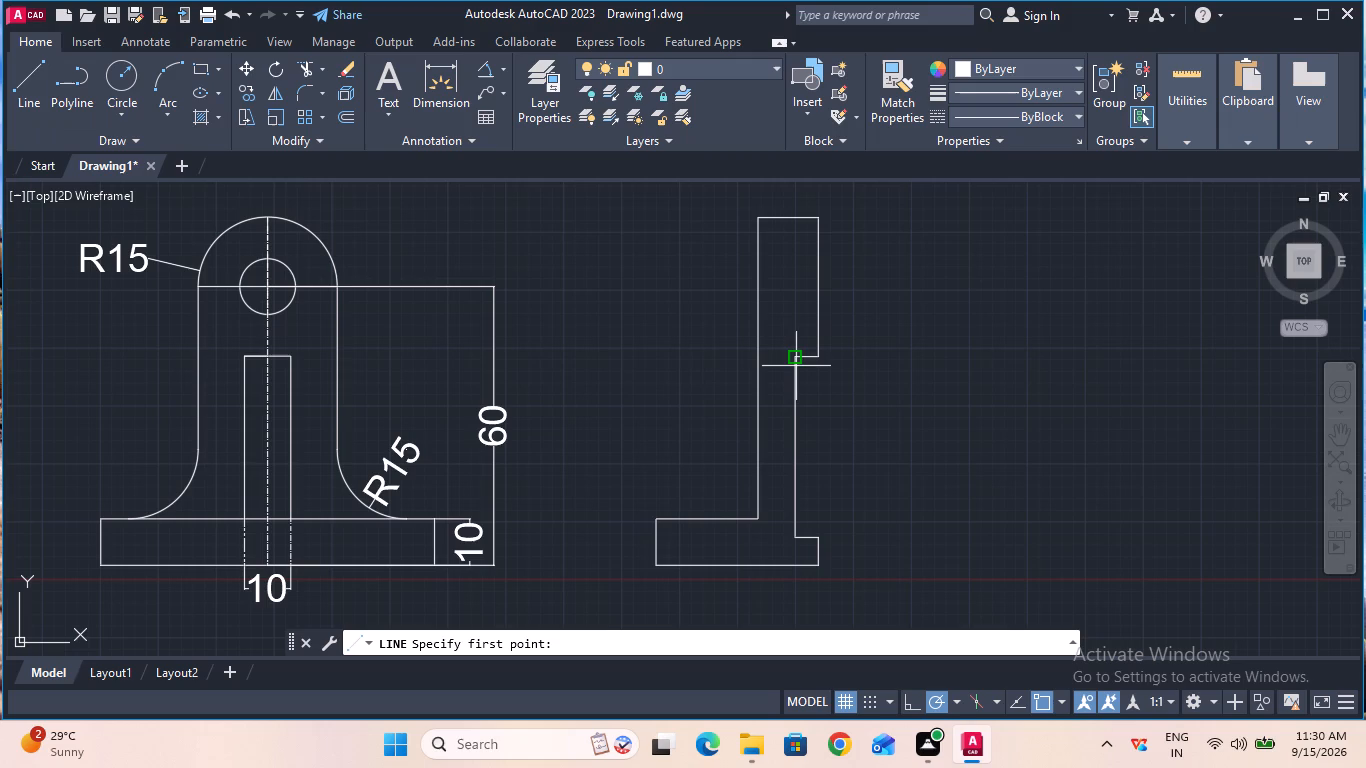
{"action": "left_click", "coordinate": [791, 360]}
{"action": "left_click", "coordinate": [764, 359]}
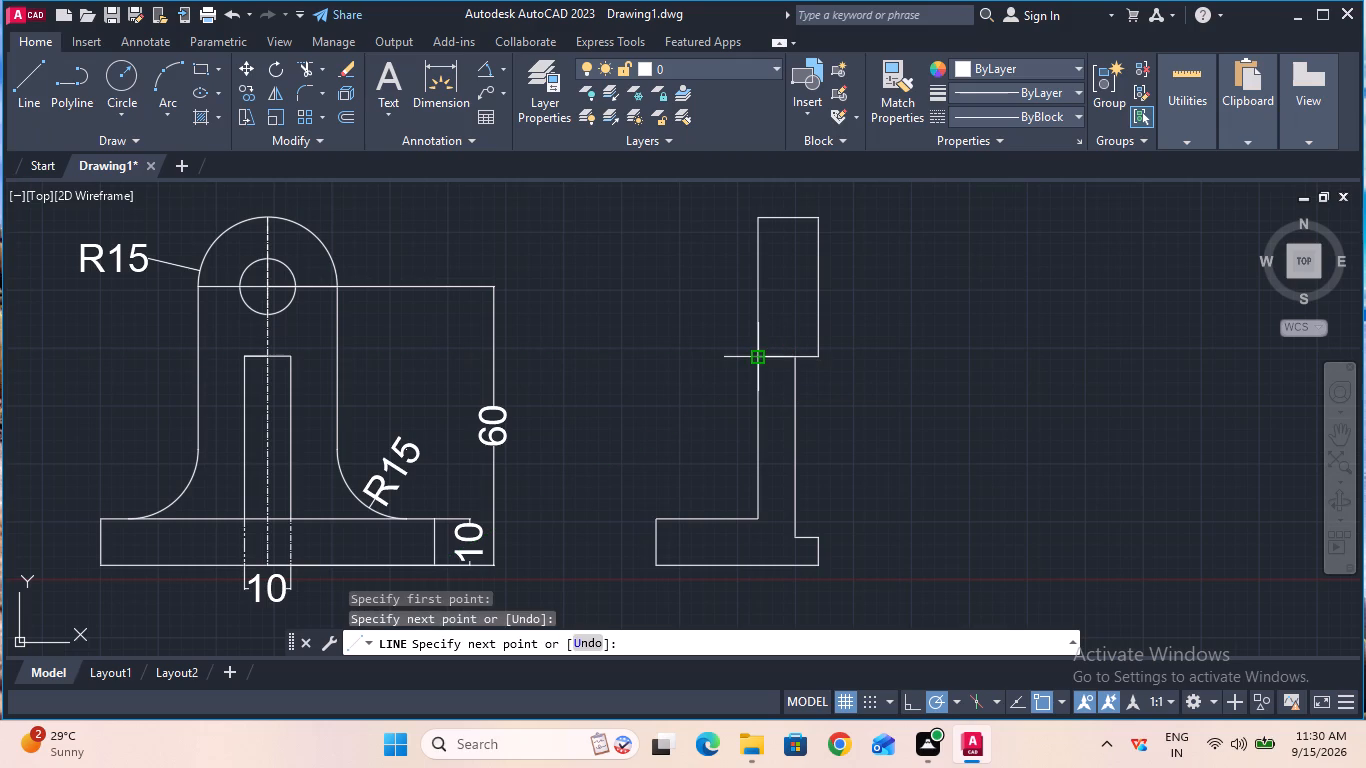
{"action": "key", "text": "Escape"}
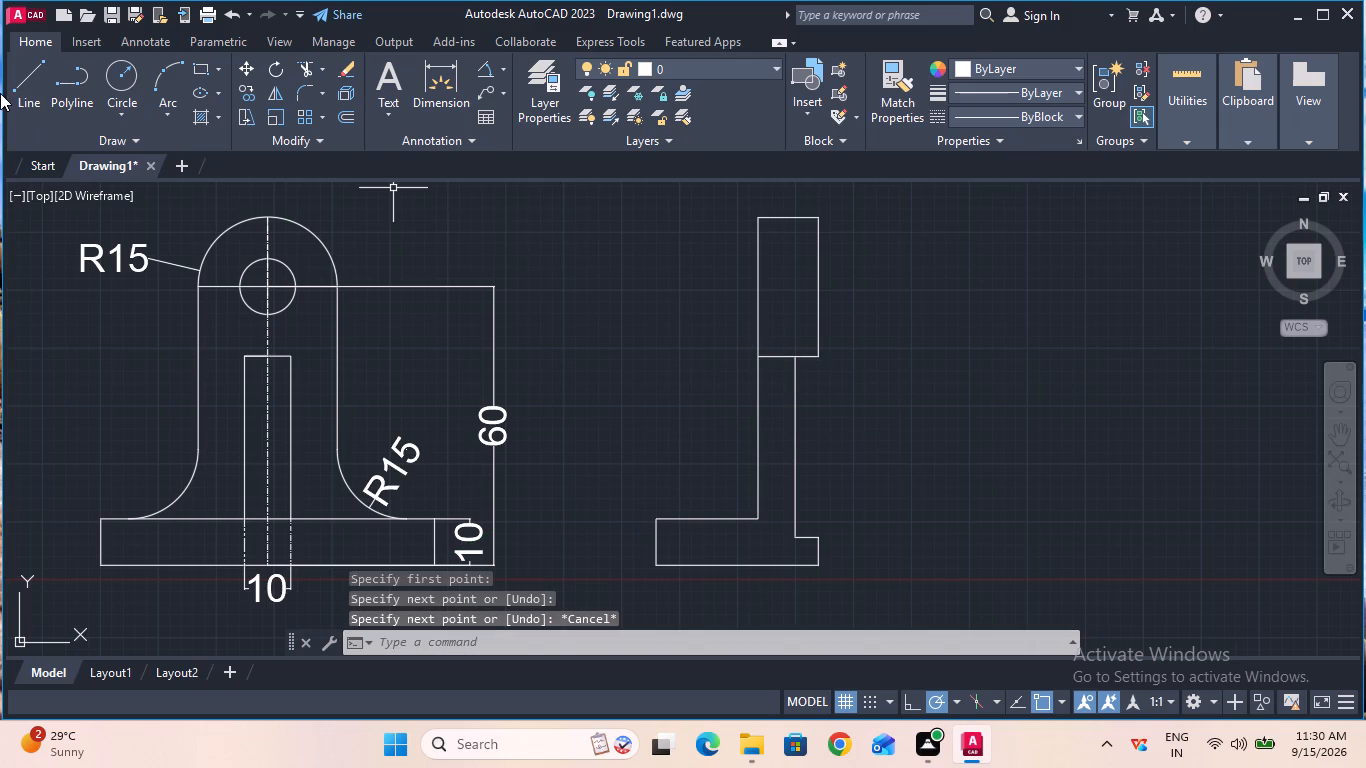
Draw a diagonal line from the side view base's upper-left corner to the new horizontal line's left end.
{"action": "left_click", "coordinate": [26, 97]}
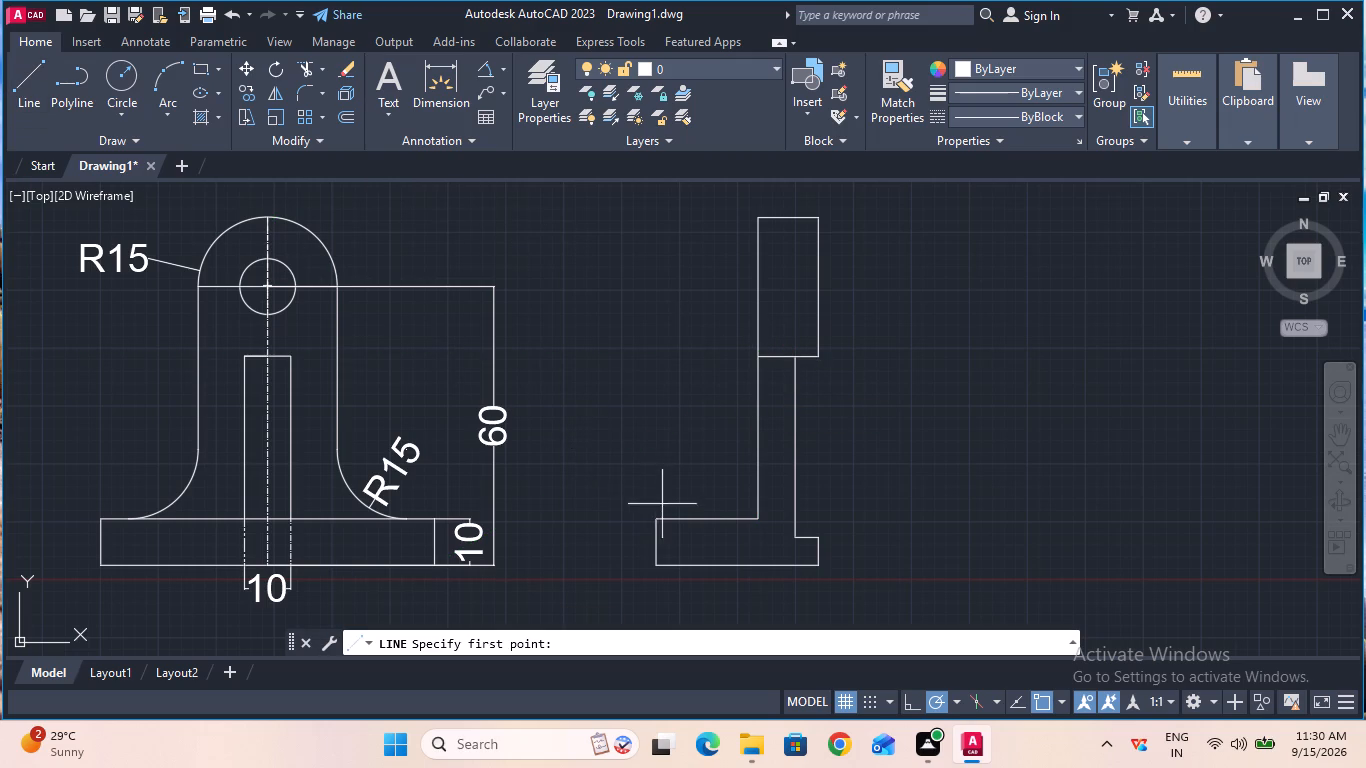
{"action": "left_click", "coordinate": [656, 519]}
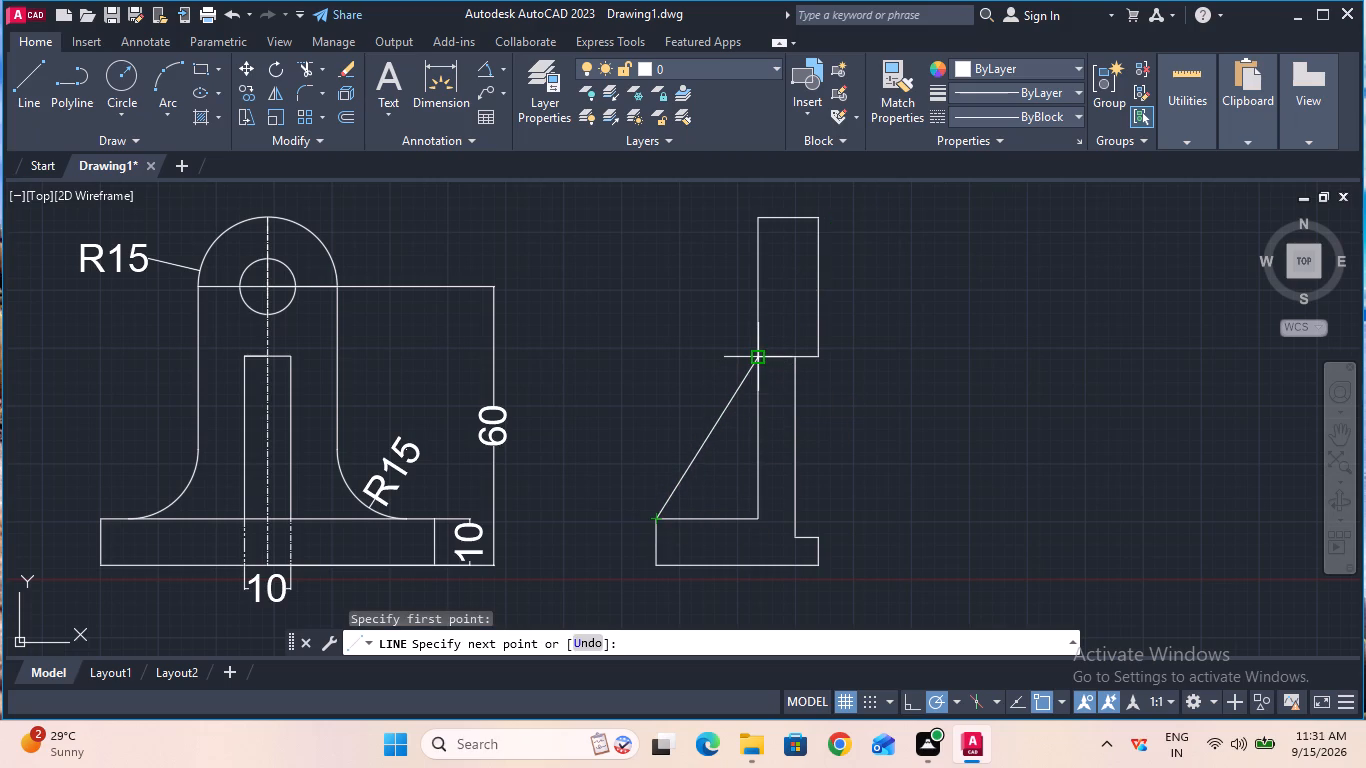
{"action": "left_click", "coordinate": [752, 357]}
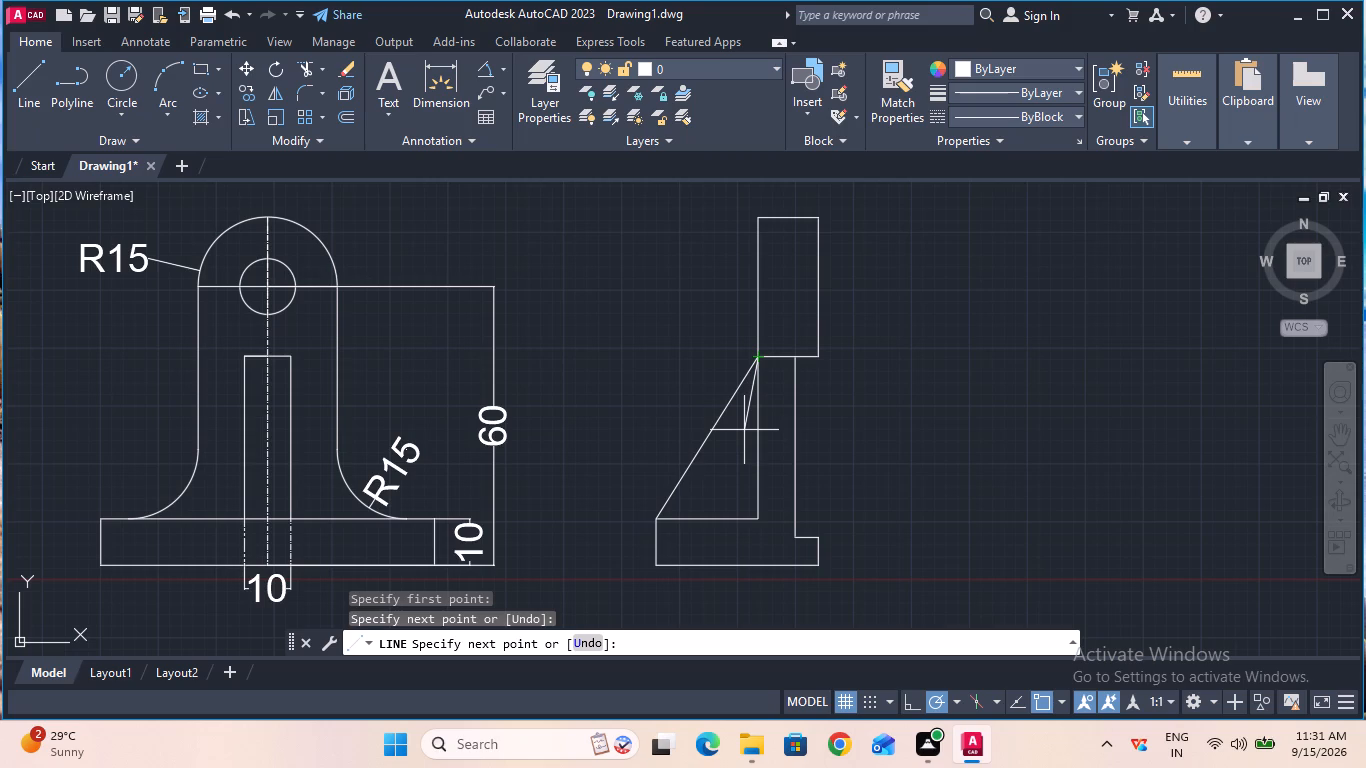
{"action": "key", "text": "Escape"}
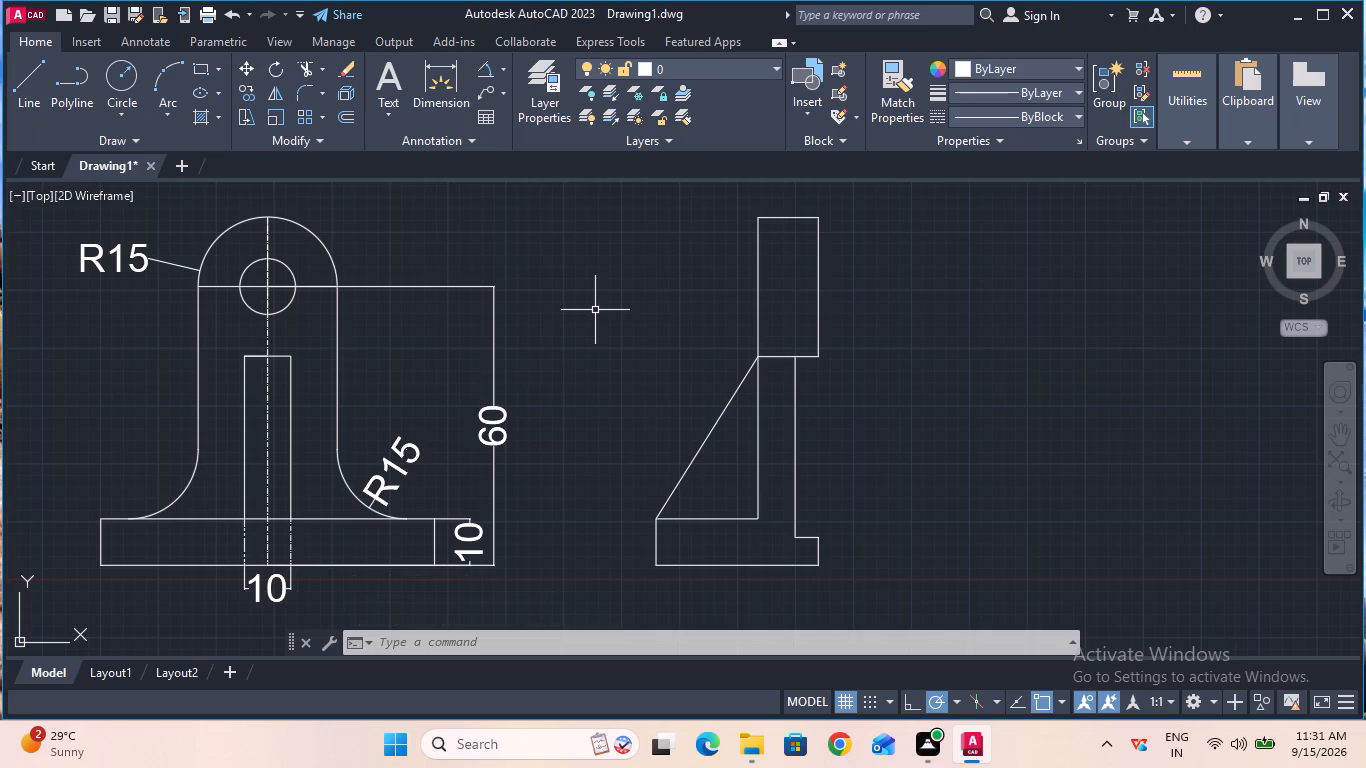
Check the angle between the diagonal line and the base's top edge with an angular dimension, without placing it.
{"action": "left_click", "coordinate": [485, 71]}
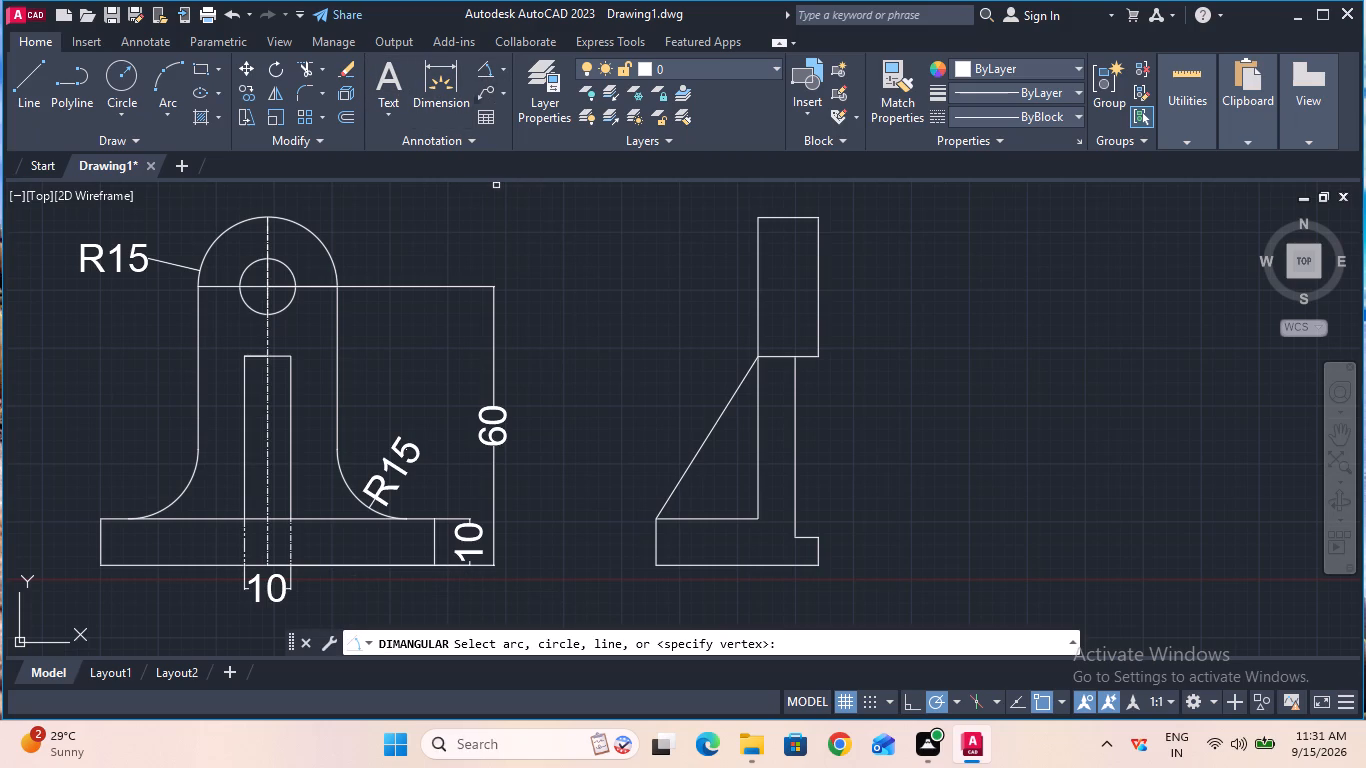
{"action": "left_click", "coordinate": [683, 480]}
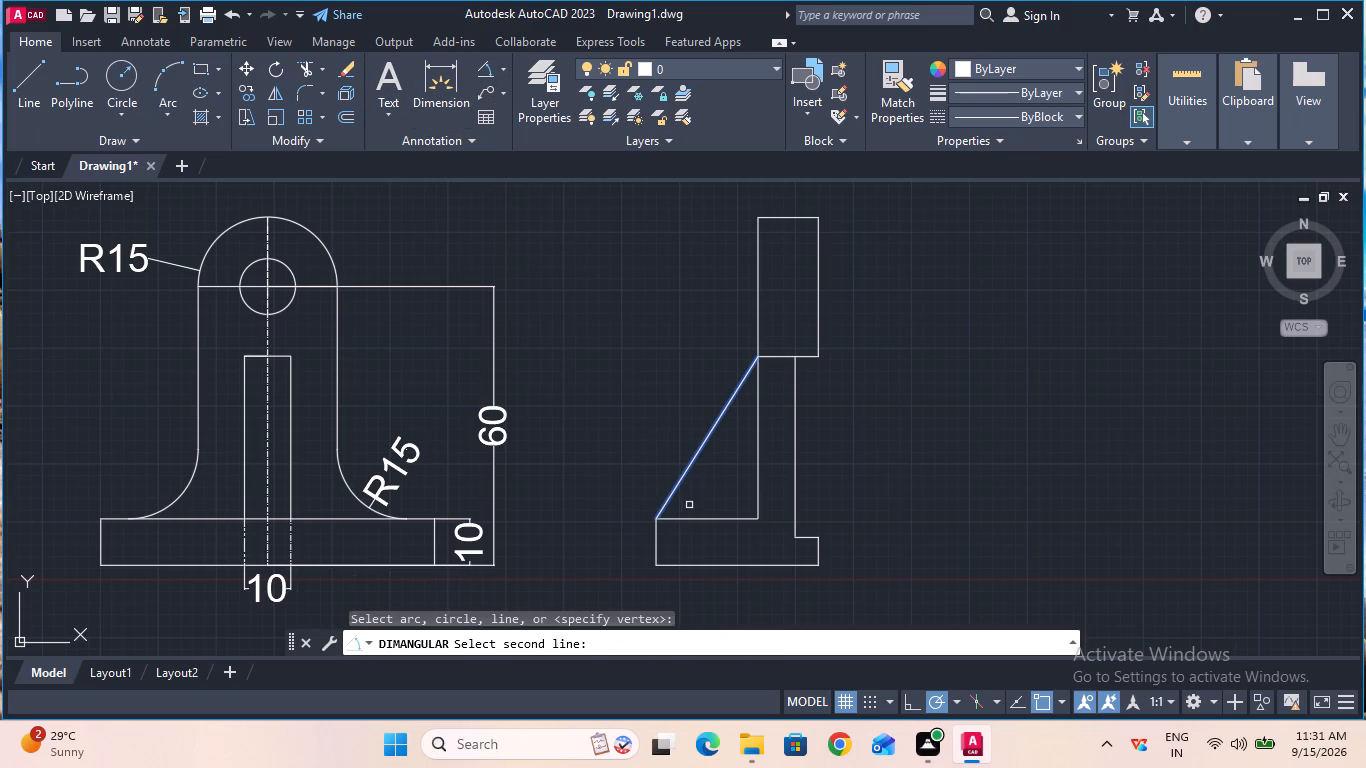
{"action": "left_click", "coordinate": [692, 520]}
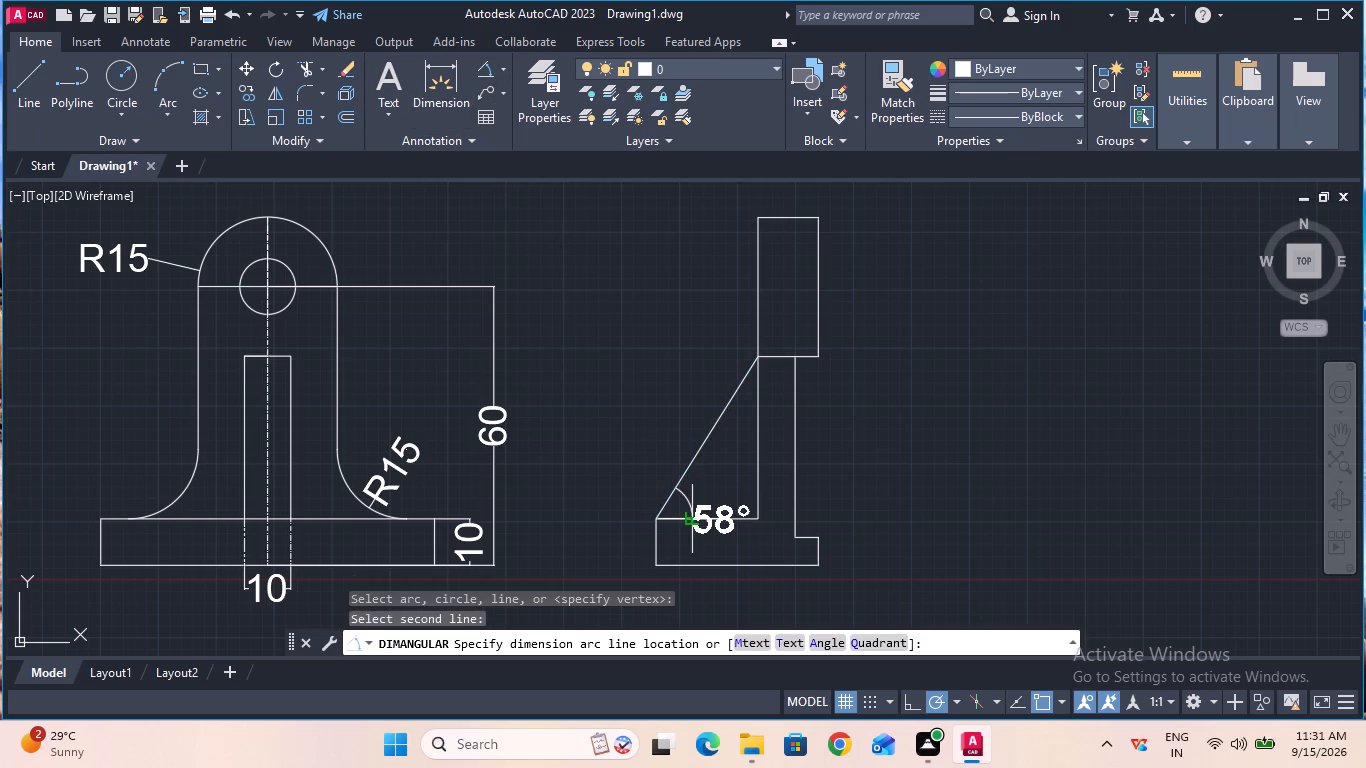
{"action": "key", "text": "Escape"}
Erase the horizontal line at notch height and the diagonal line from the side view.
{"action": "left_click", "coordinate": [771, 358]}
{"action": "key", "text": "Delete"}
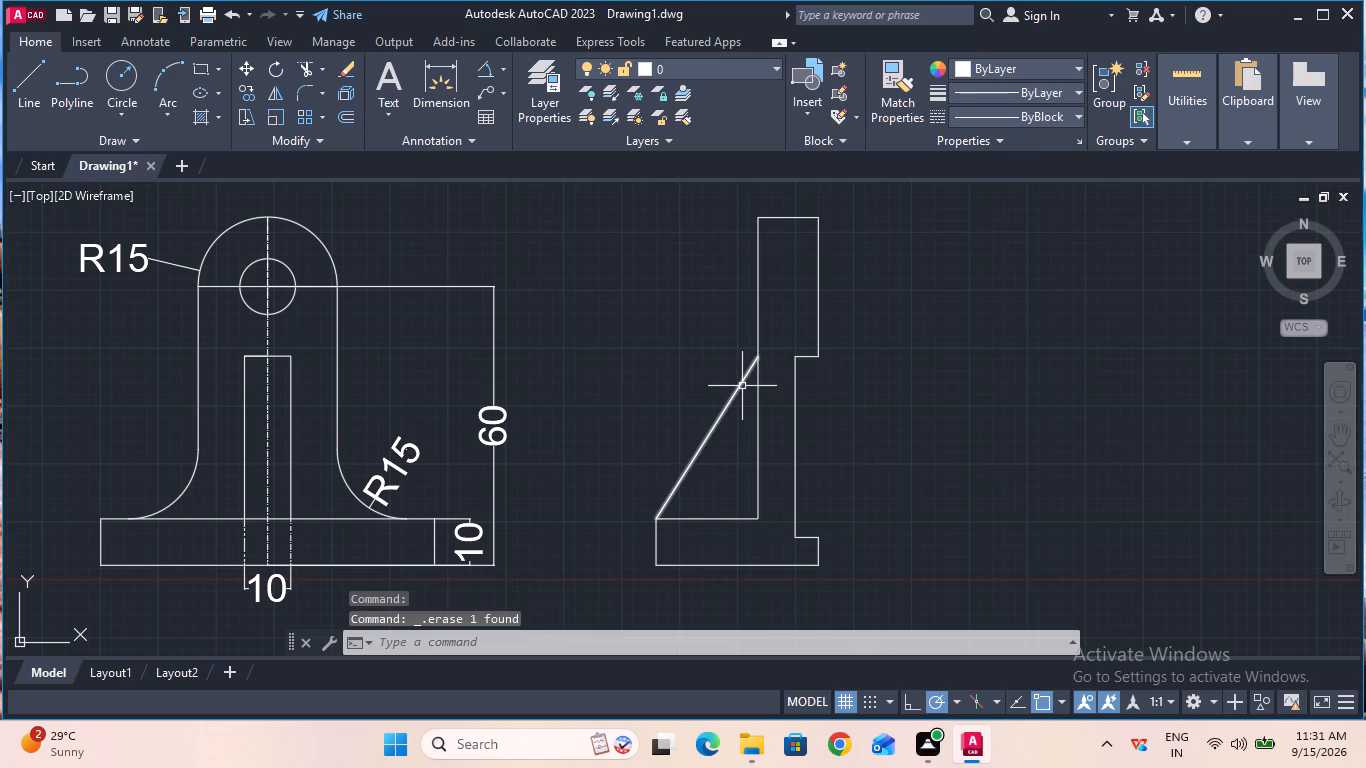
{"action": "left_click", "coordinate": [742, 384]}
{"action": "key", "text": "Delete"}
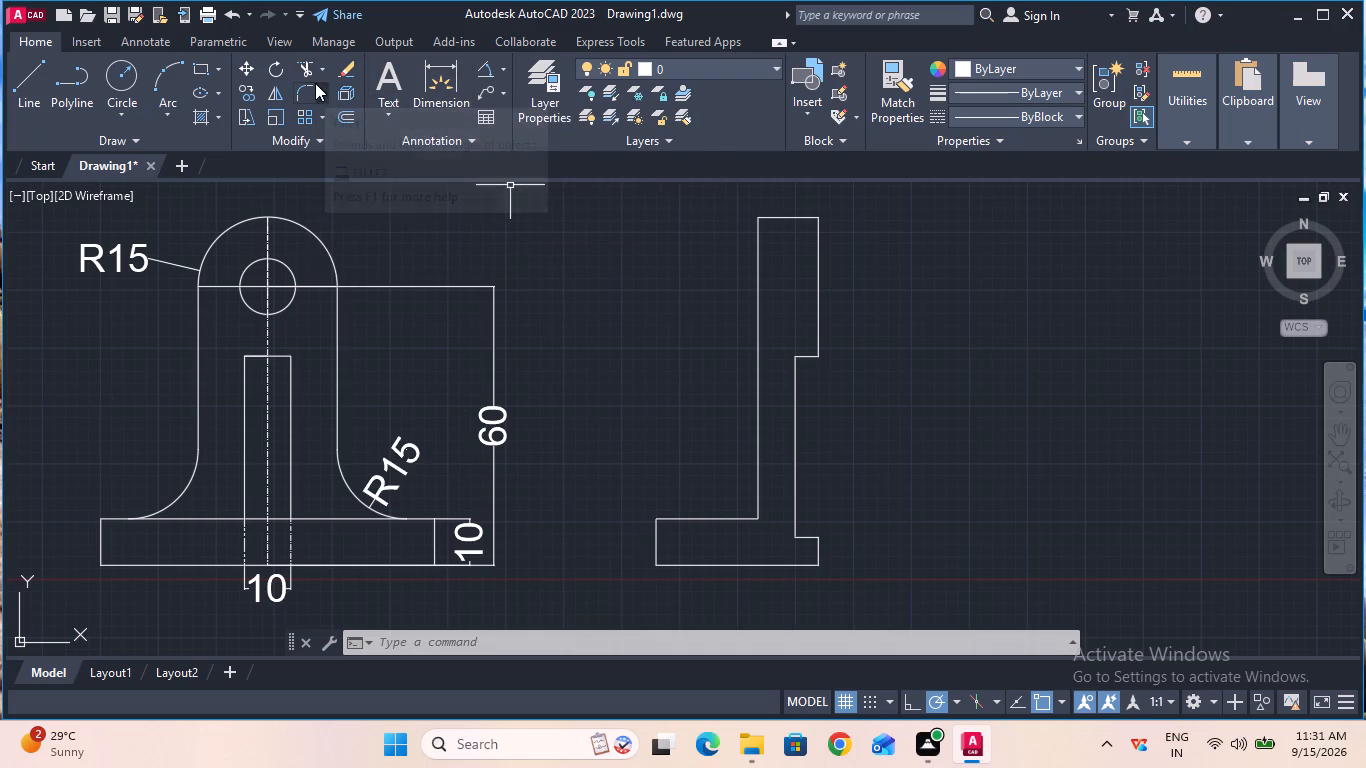
Draw the rib's sloping line at 60° from the side view base's upper-left corner to the long vertical edge.
{"action": "left_click", "coordinate": [39, 72]}
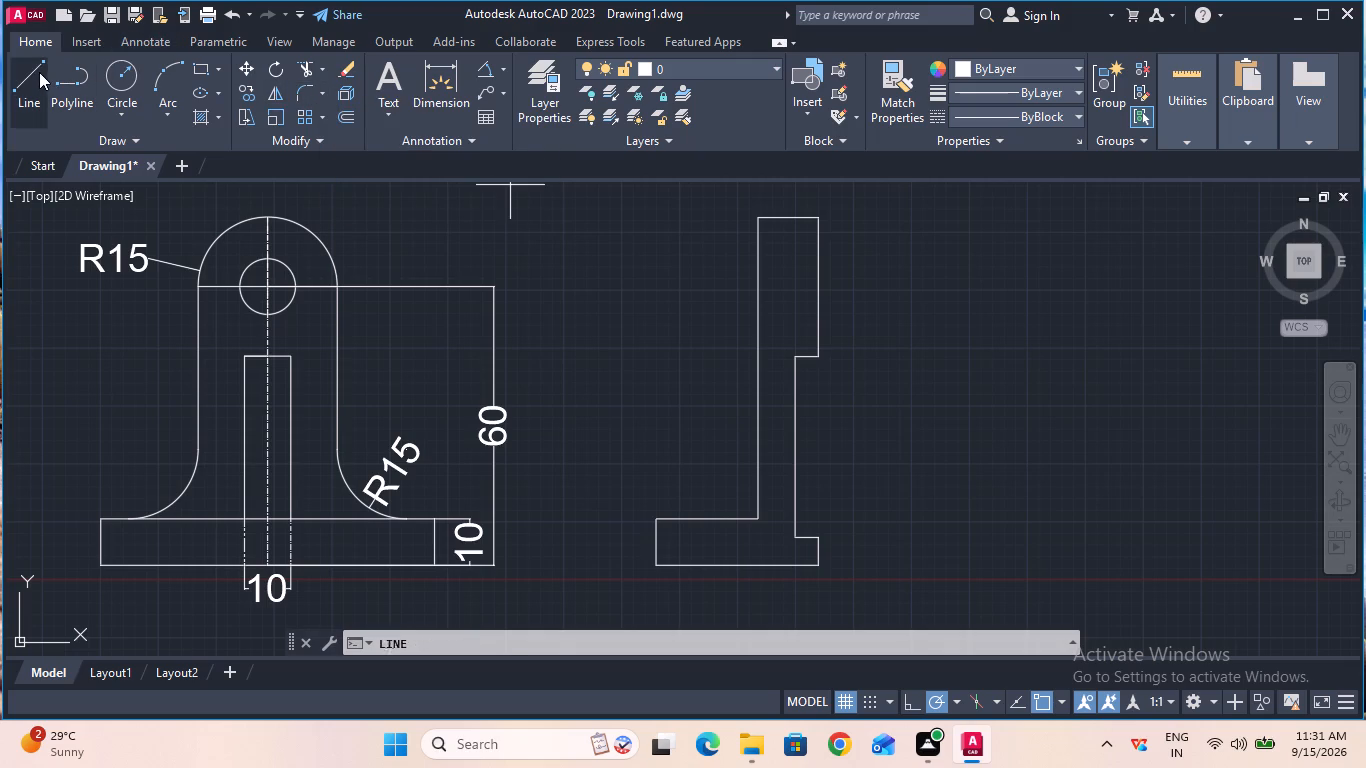
{"action": "left_click", "coordinate": [662, 526]}
{"action": "left_click", "coordinate": [652, 524]}
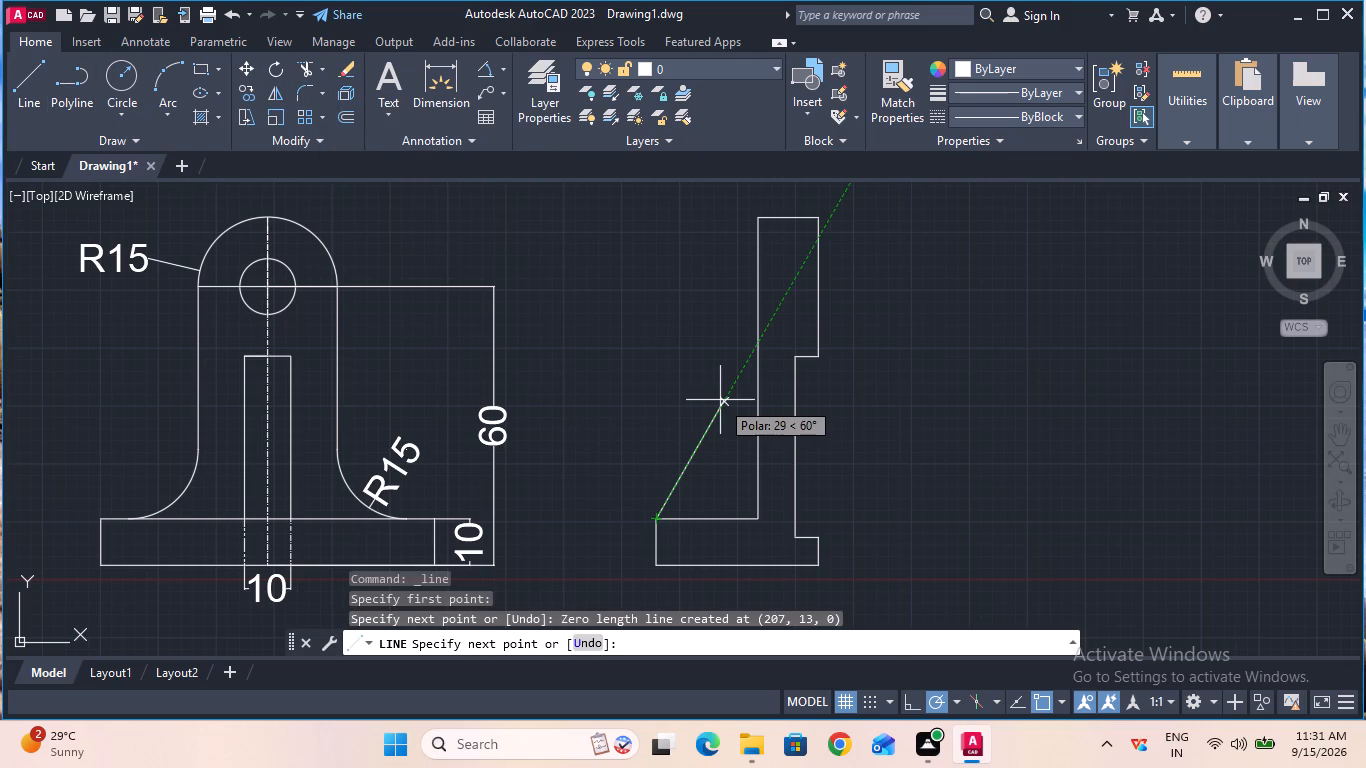
{"action": "left_click", "coordinate": [754, 345]}
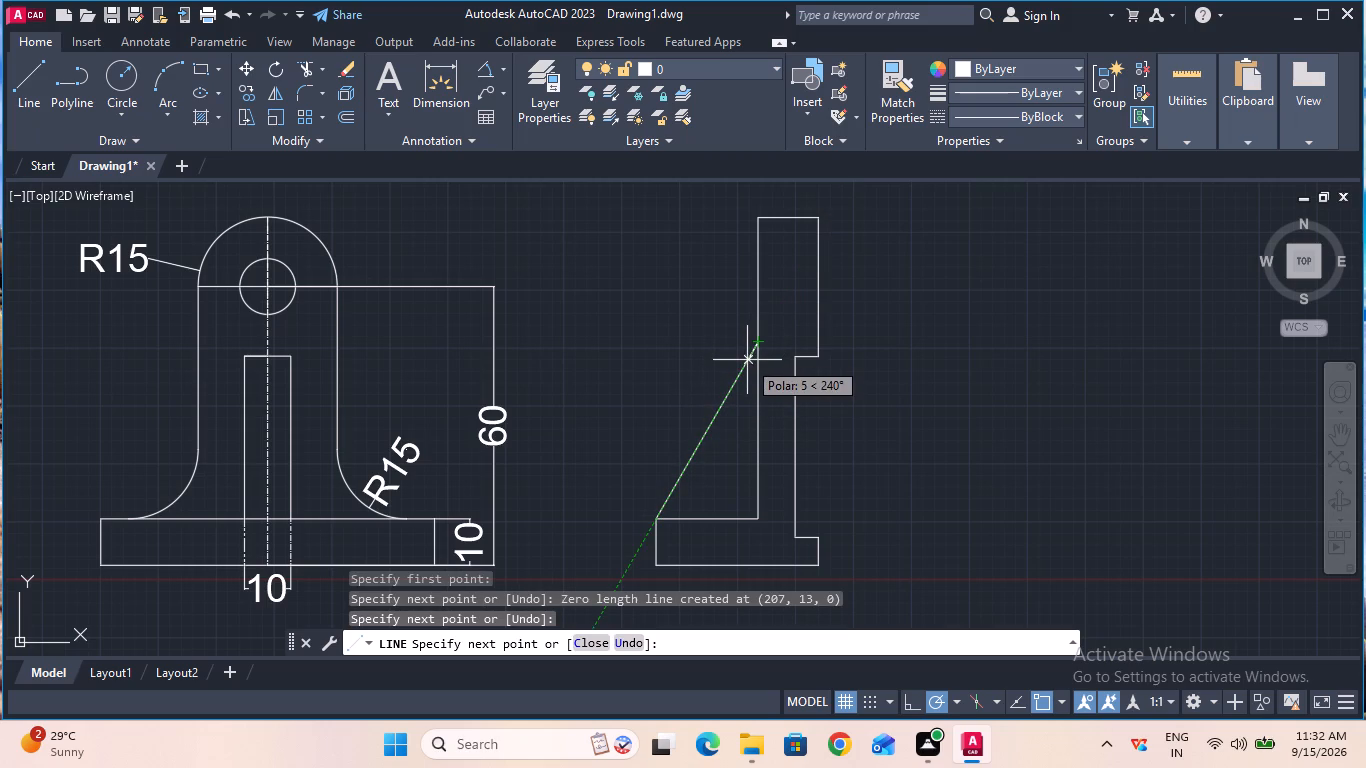
{"action": "key", "text": "Escape"}
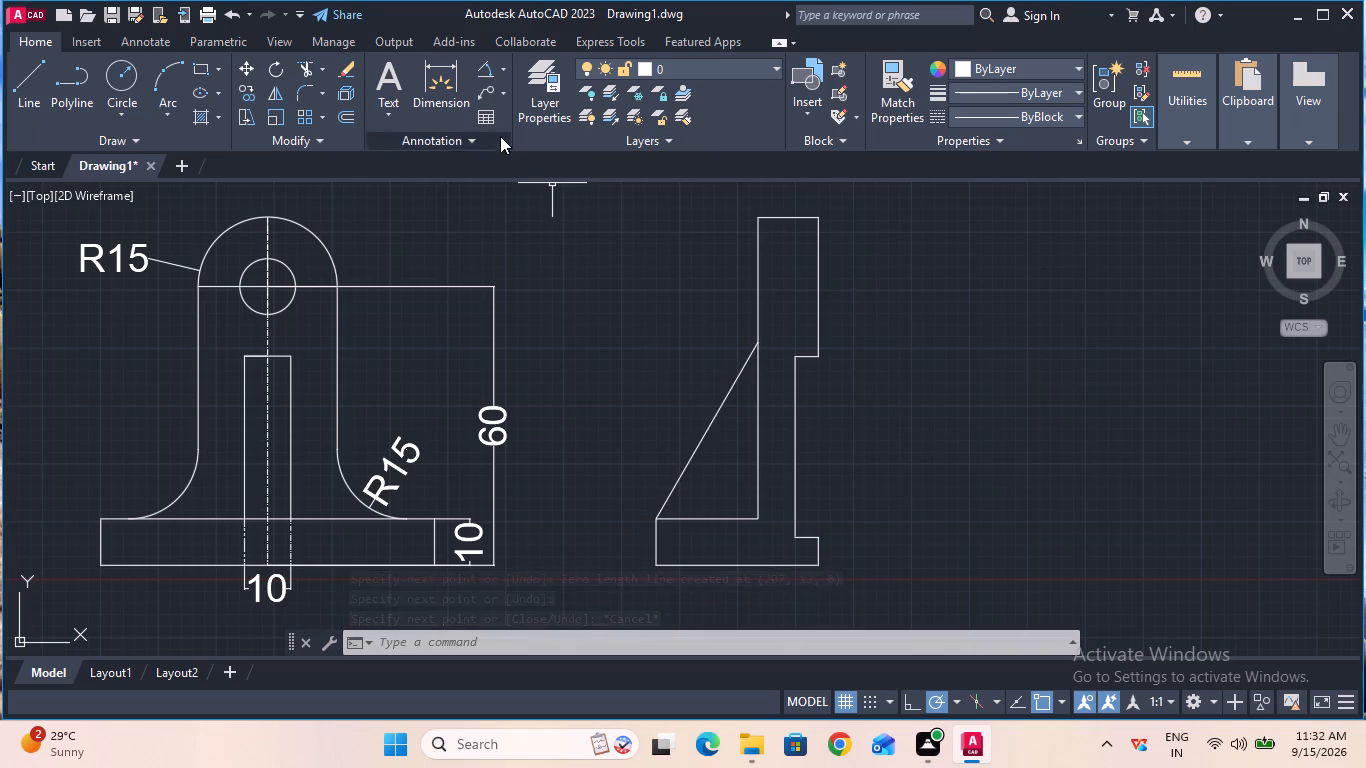
Check the angle between the rib's sloping line and the base's top edge, without placing a dimension.
{"action": "left_click", "coordinate": [481, 77]}
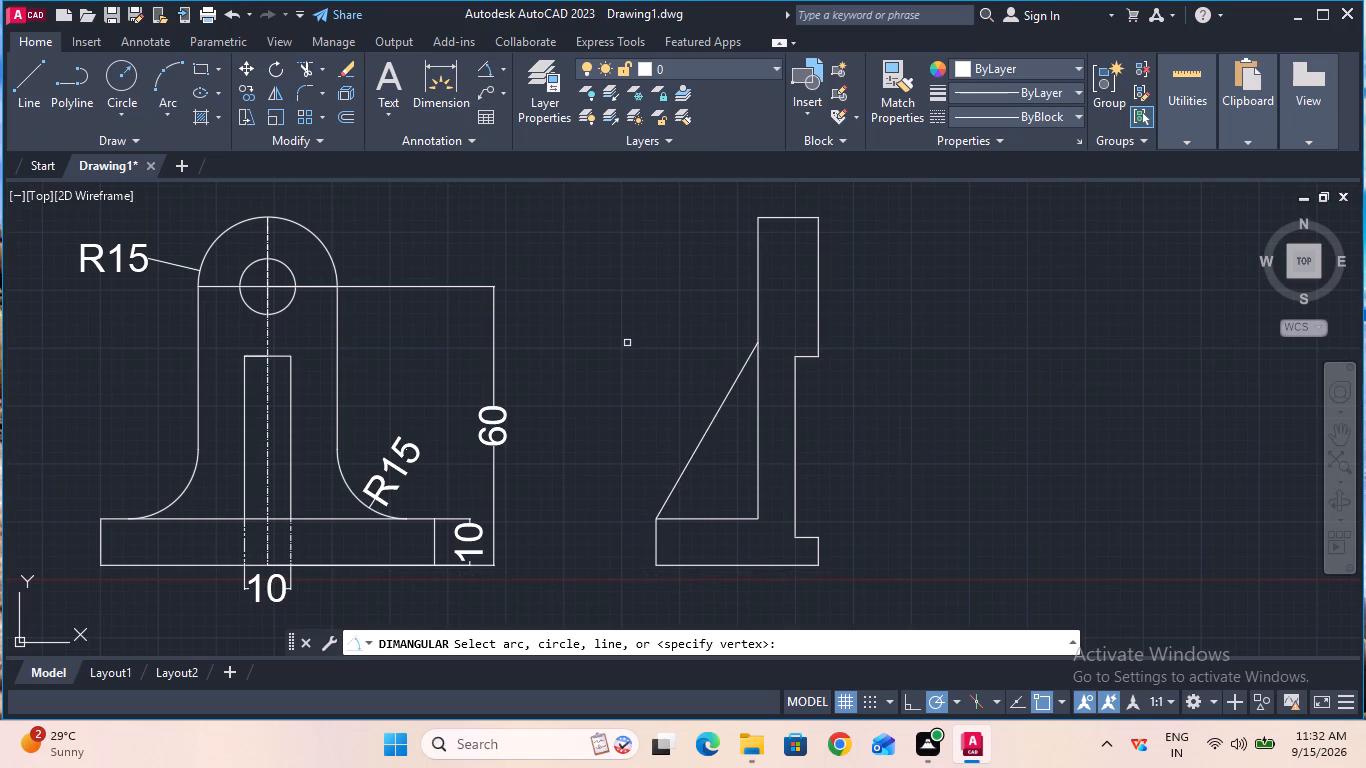
{"action": "left_click", "coordinate": [686, 462]}
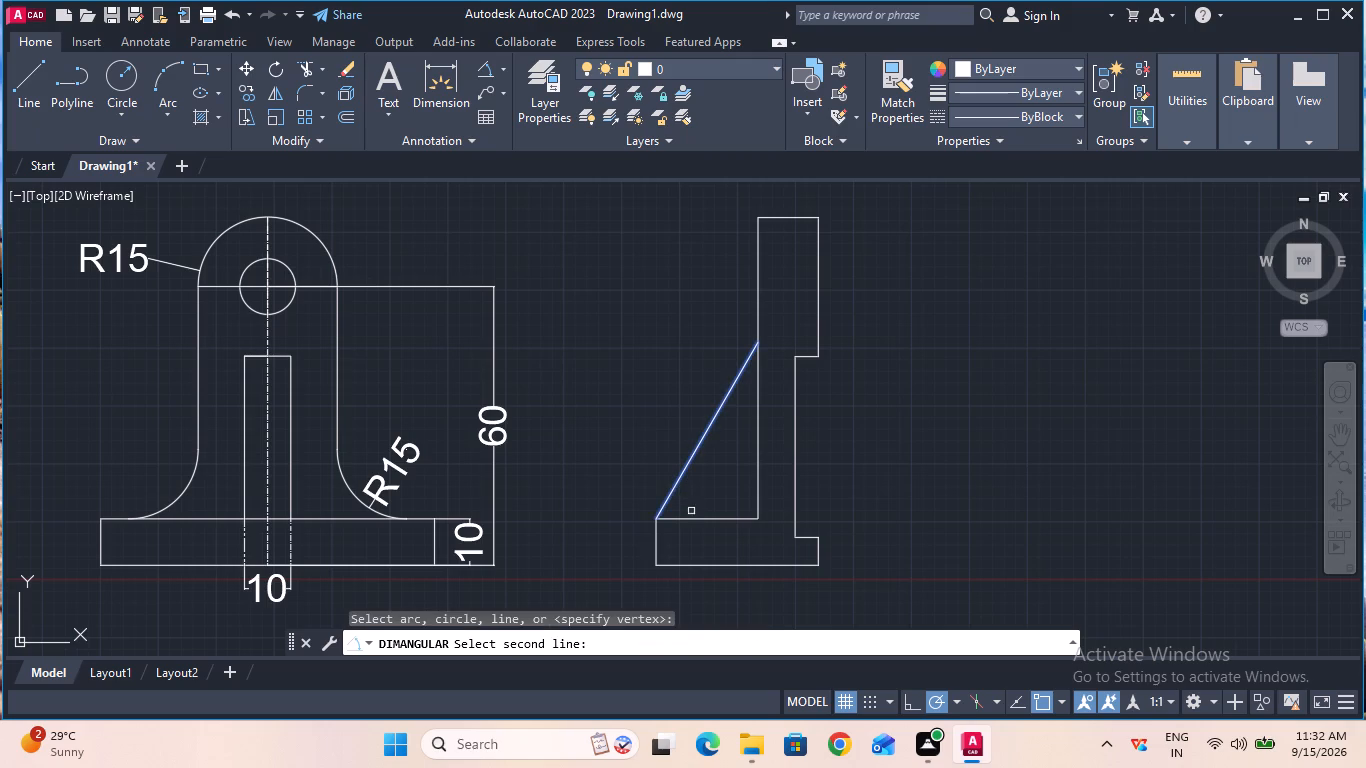
{"action": "left_click", "coordinate": [693, 518]}
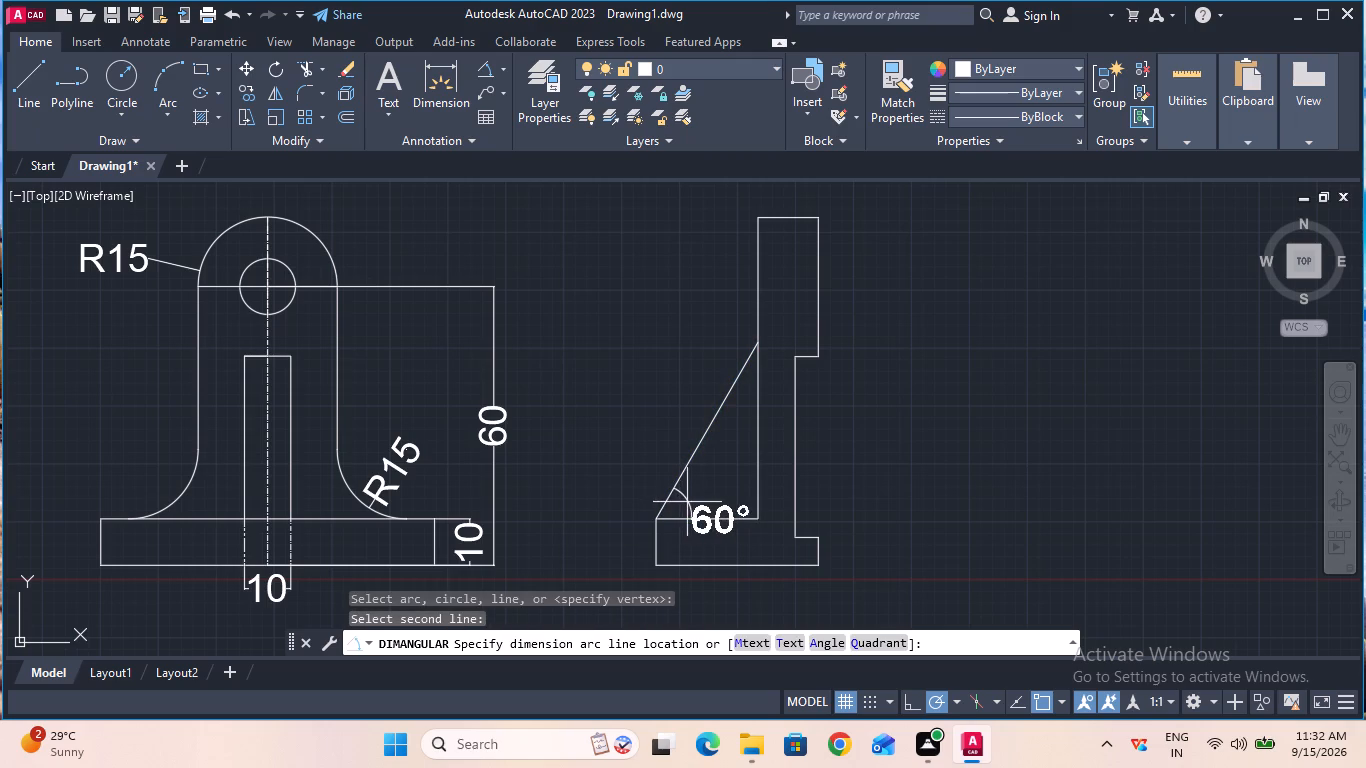
{"action": "key", "text": "Escape"}
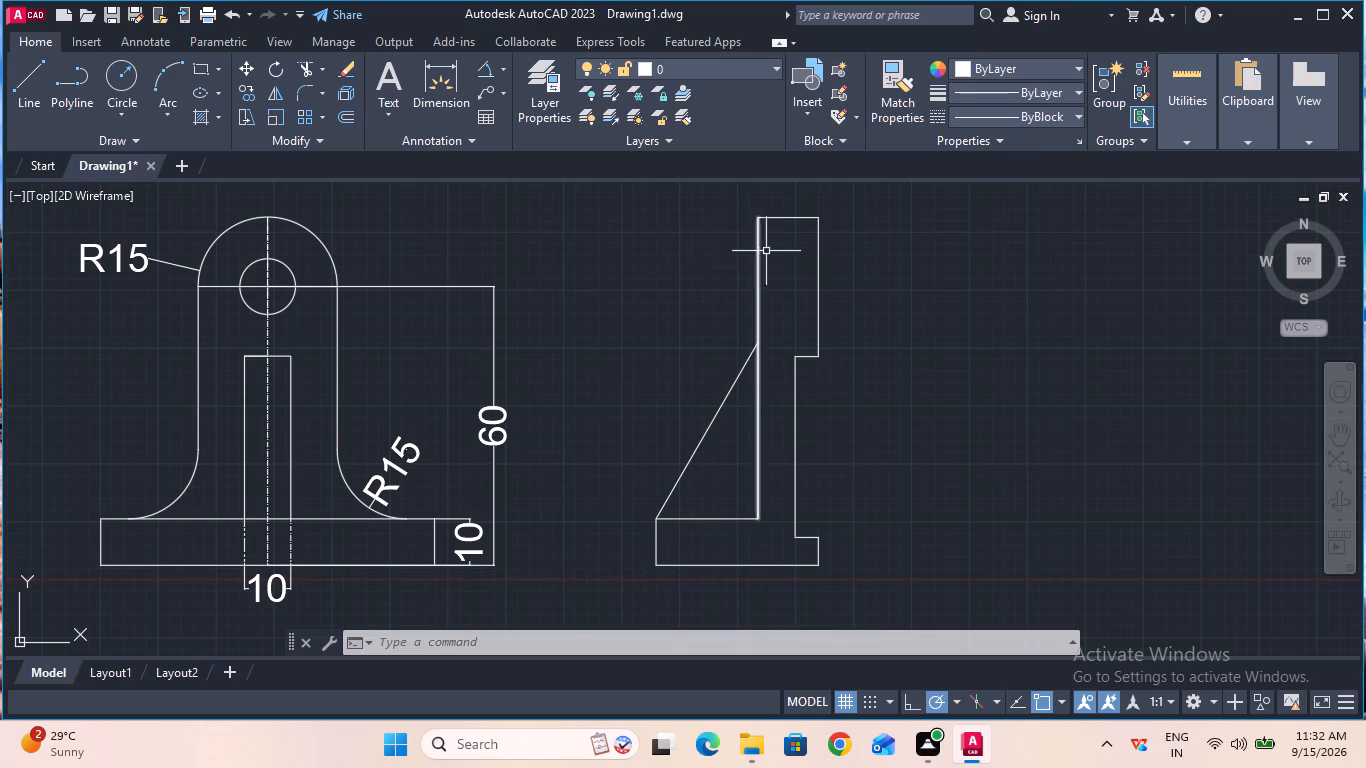
Add a centerline midway between the side view's top edge and the upper block's short bottom edge.
{"action": "type", "text": "cl"}
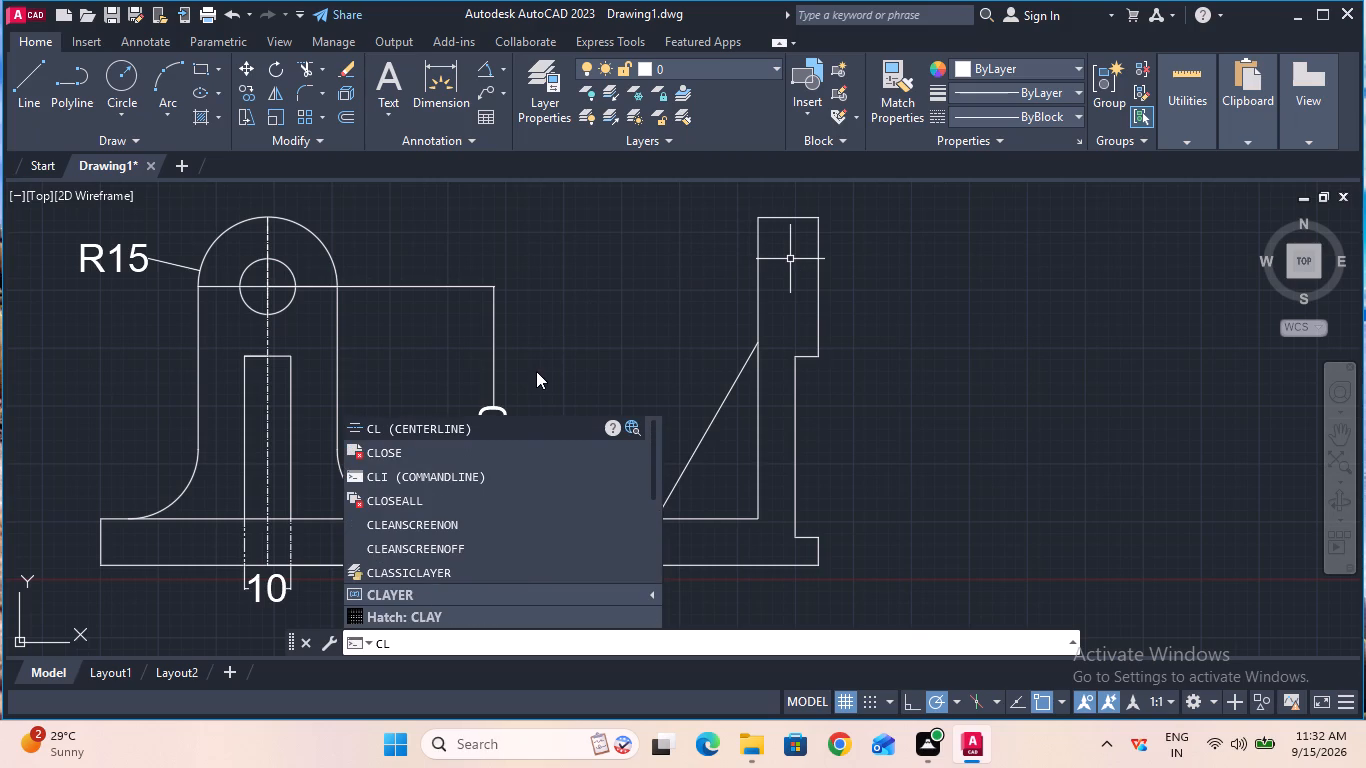
{"action": "left_click", "coordinate": [530, 425]}
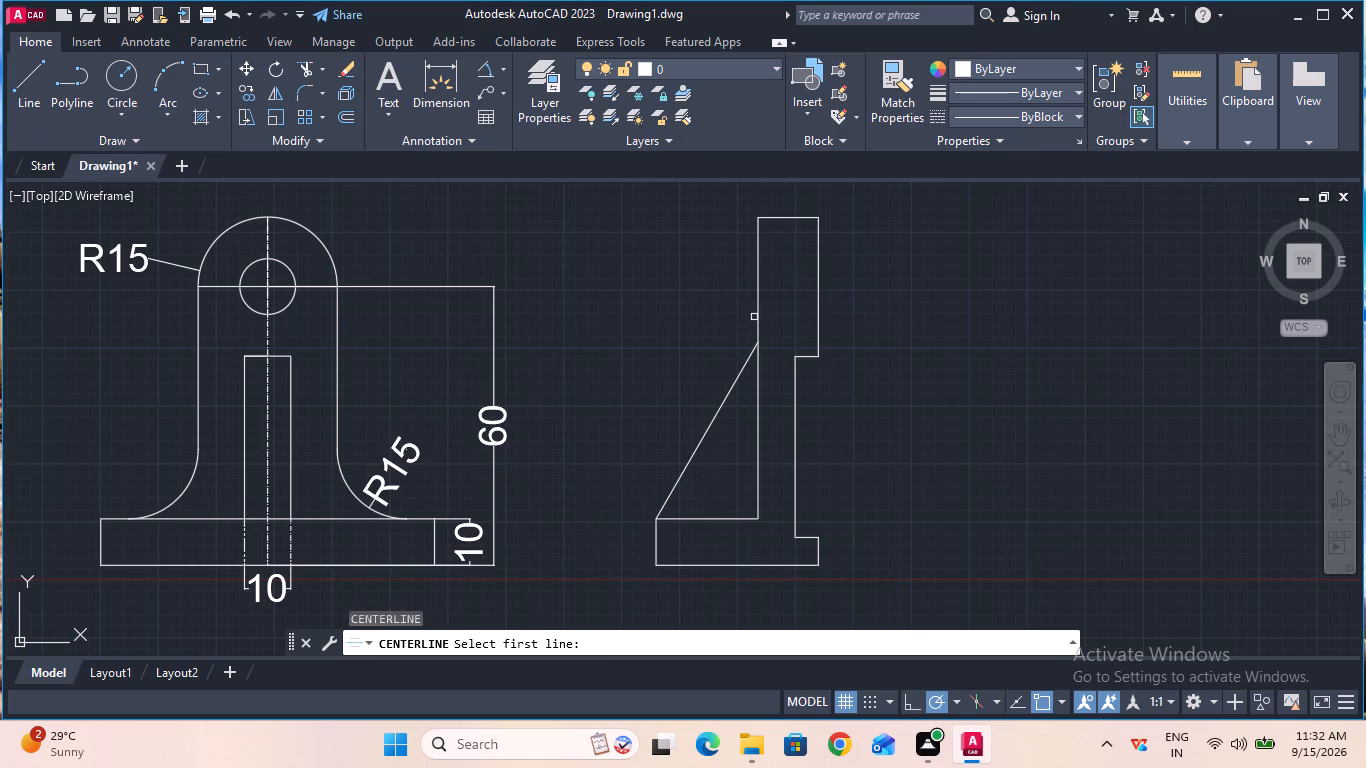
{"action": "left_click", "coordinate": [783, 216]}
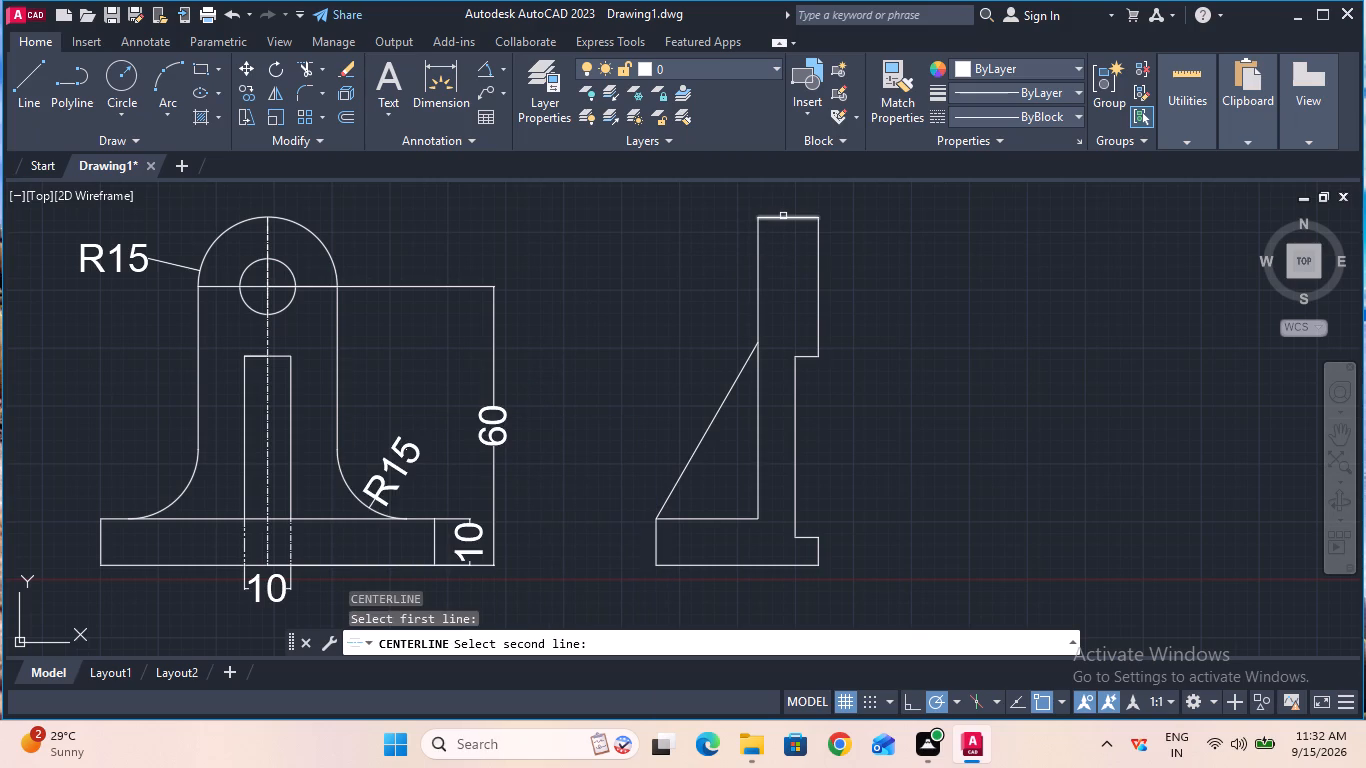
{"action": "left_click", "coordinate": [810, 355]}
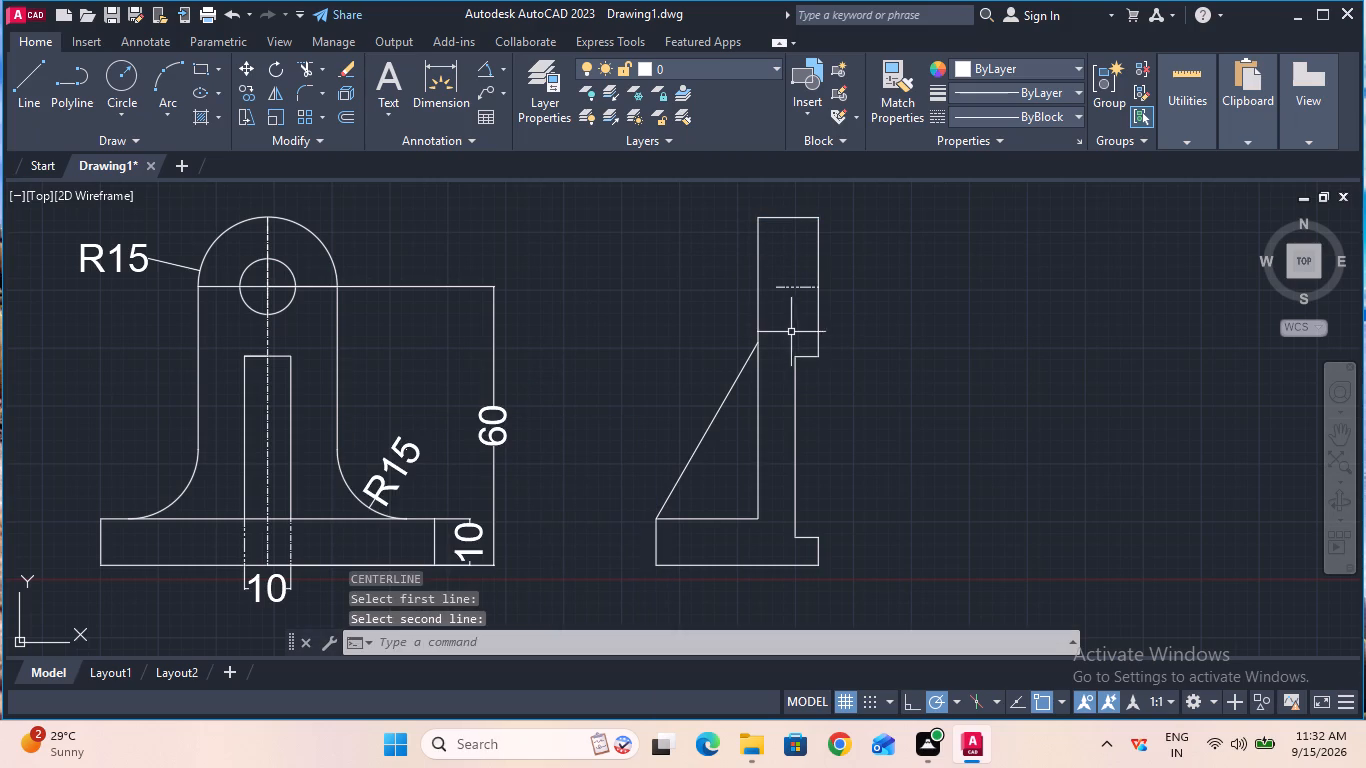
{"action": "key", "text": "Escape"}
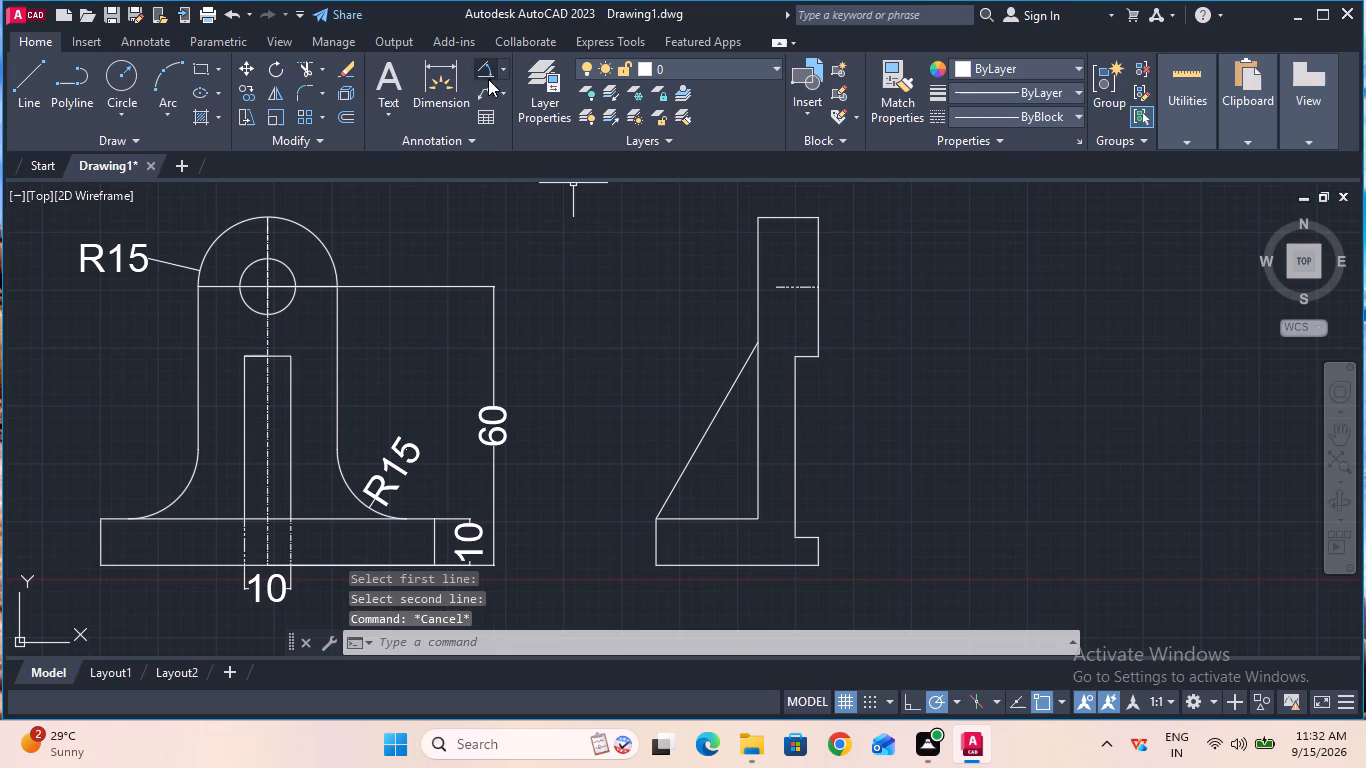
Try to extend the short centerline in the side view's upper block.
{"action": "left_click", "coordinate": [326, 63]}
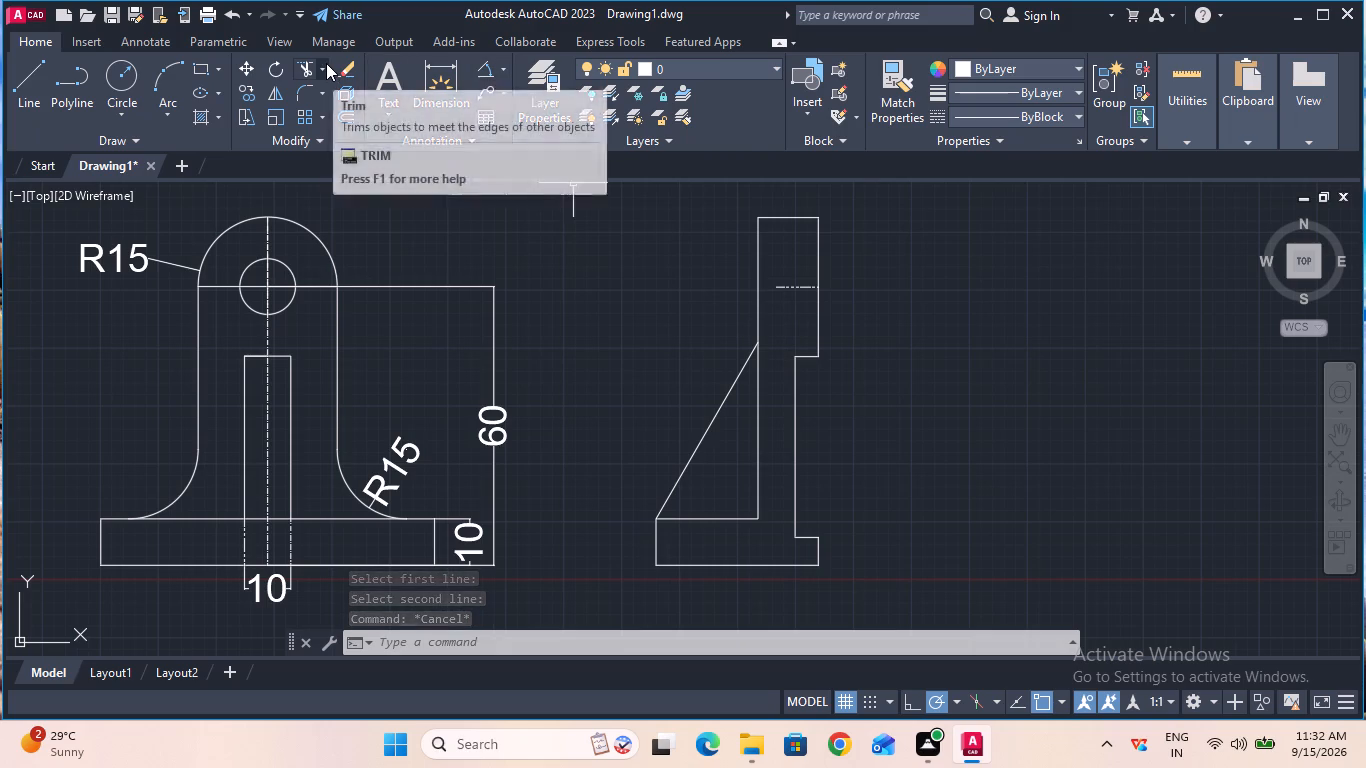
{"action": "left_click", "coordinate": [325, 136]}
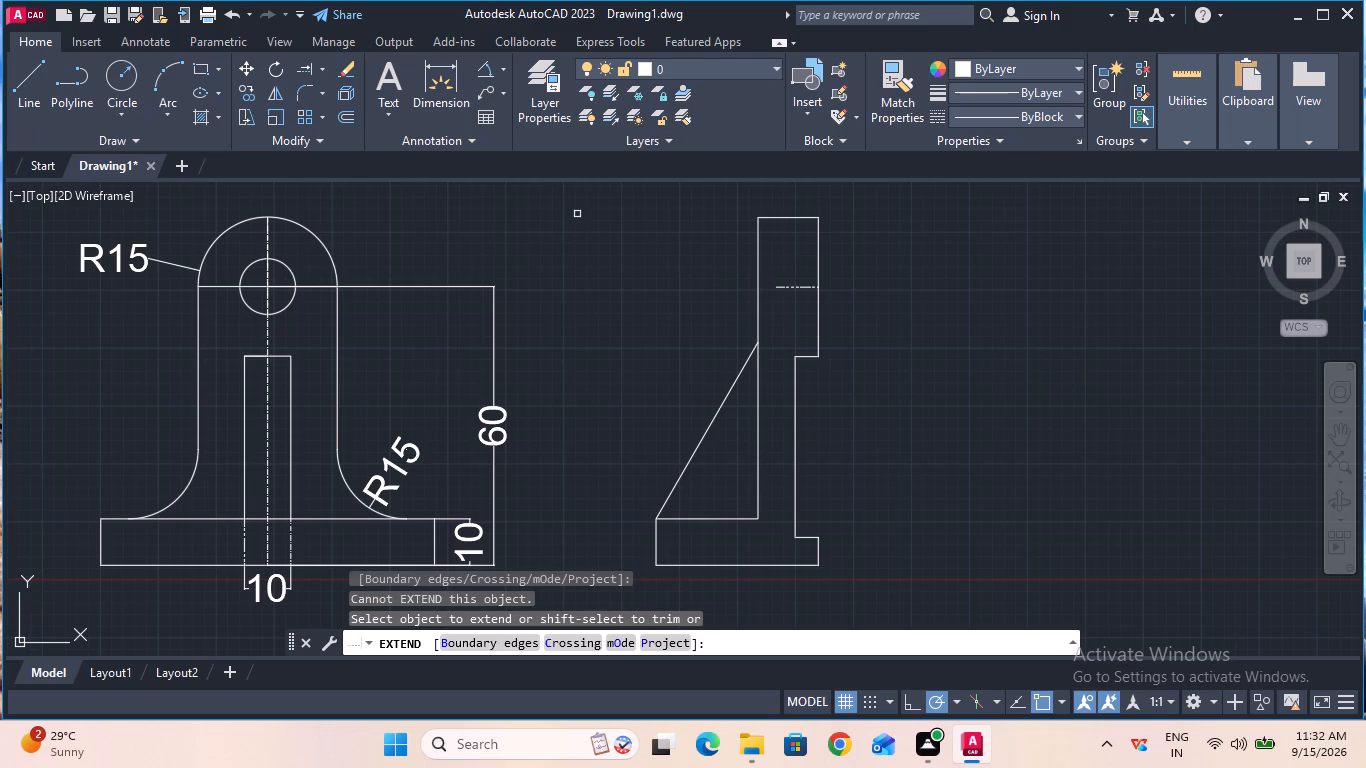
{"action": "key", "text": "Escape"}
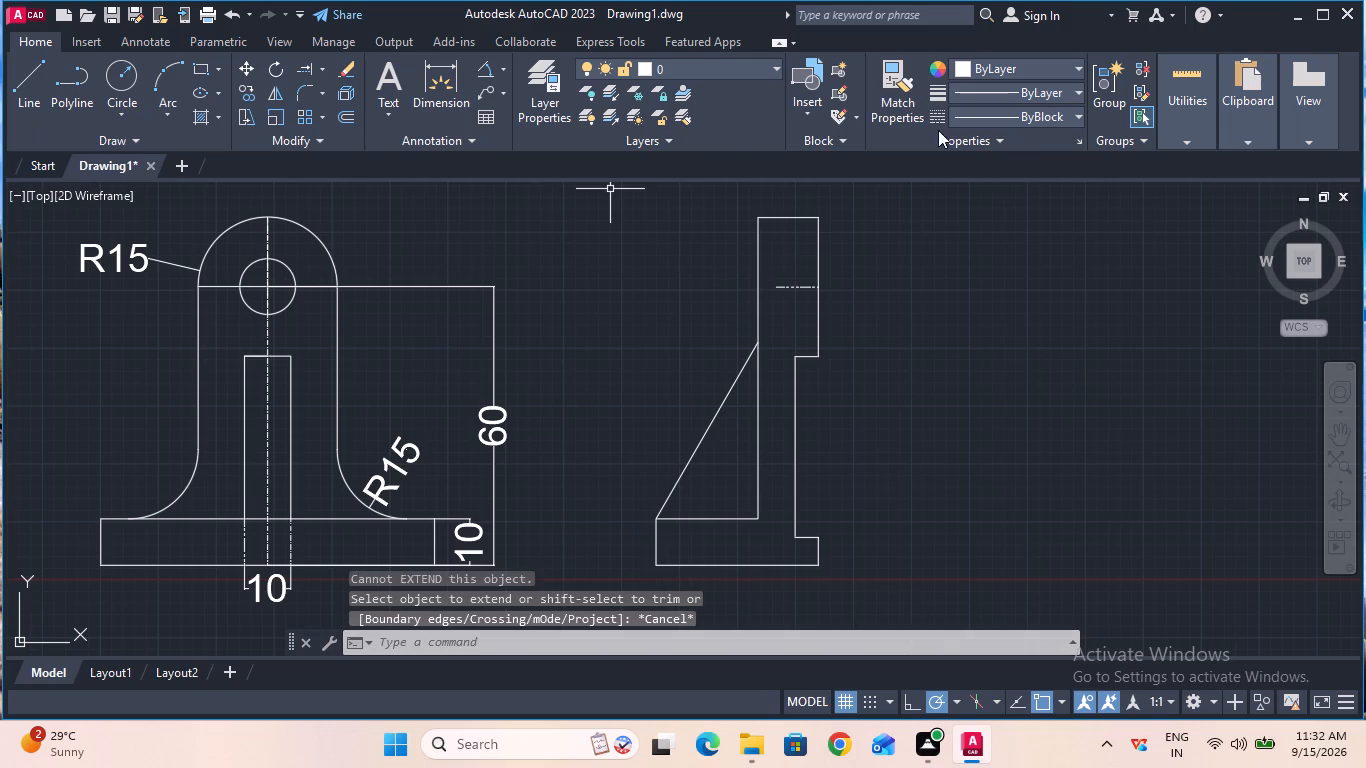
Set the current linetype to CENTER.
{"action": "left_click", "coordinate": [974, 123]}
{"action": "left_click", "coordinate": [981, 182]}
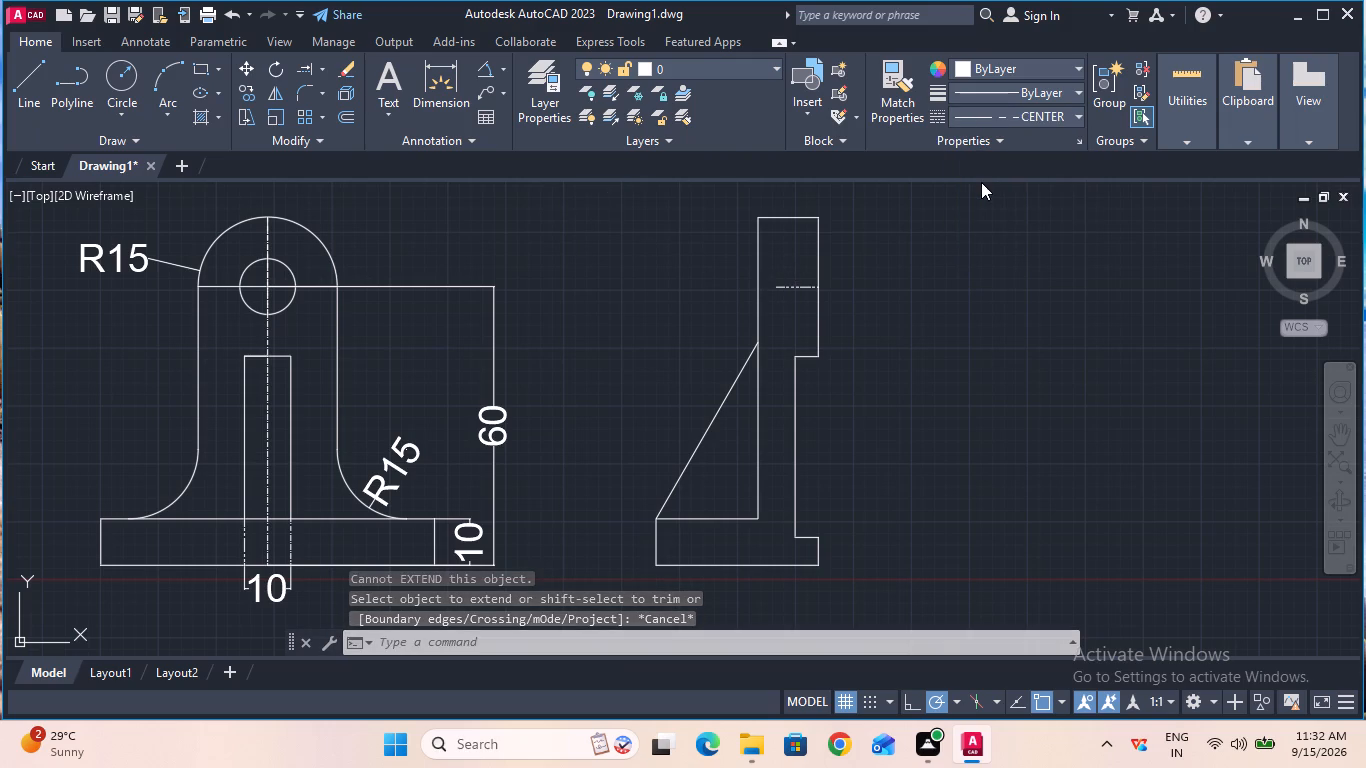
Draw a line from the hole centerline's inner end to the upper block's left vertical edge in the side view.
{"action": "left_click", "coordinate": [31, 107]}
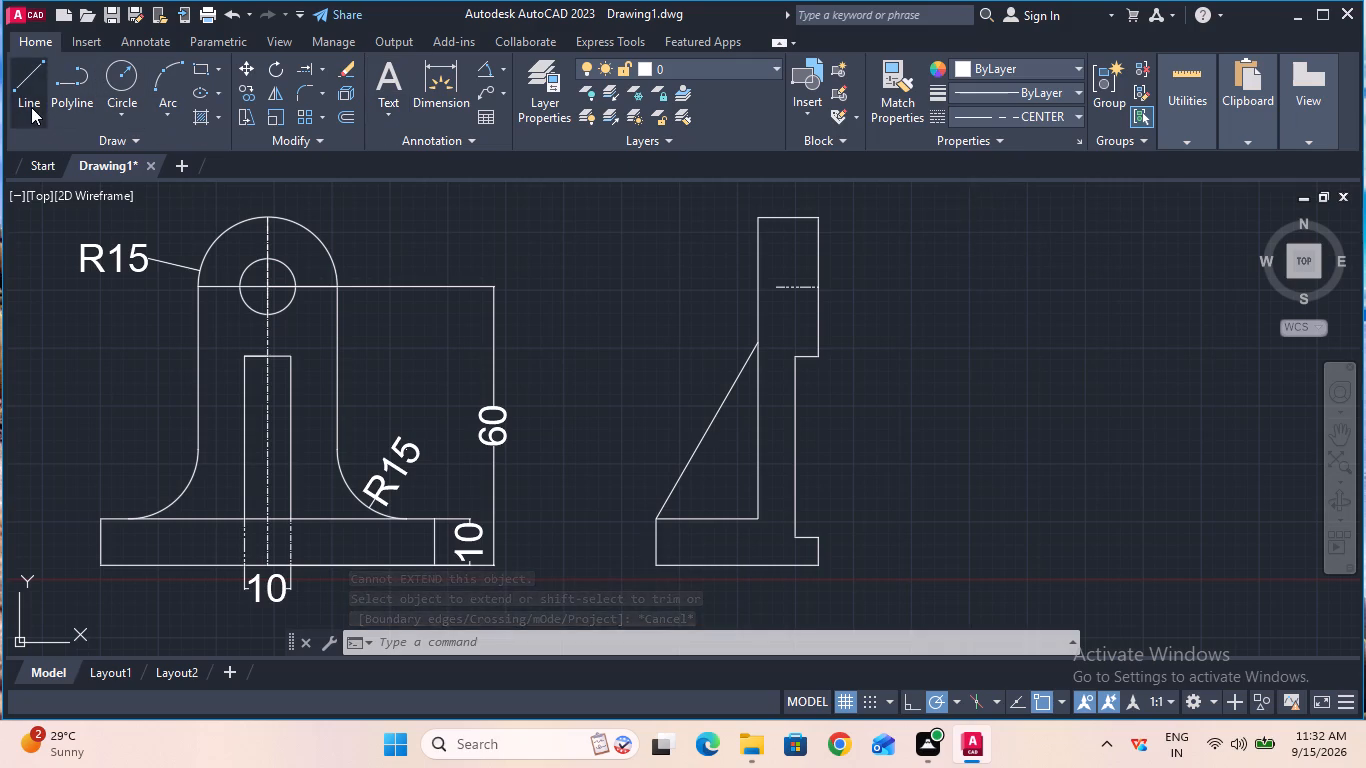
{"action": "left_click", "coordinate": [773, 288]}
{"action": "left_click", "coordinate": [755, 285]}
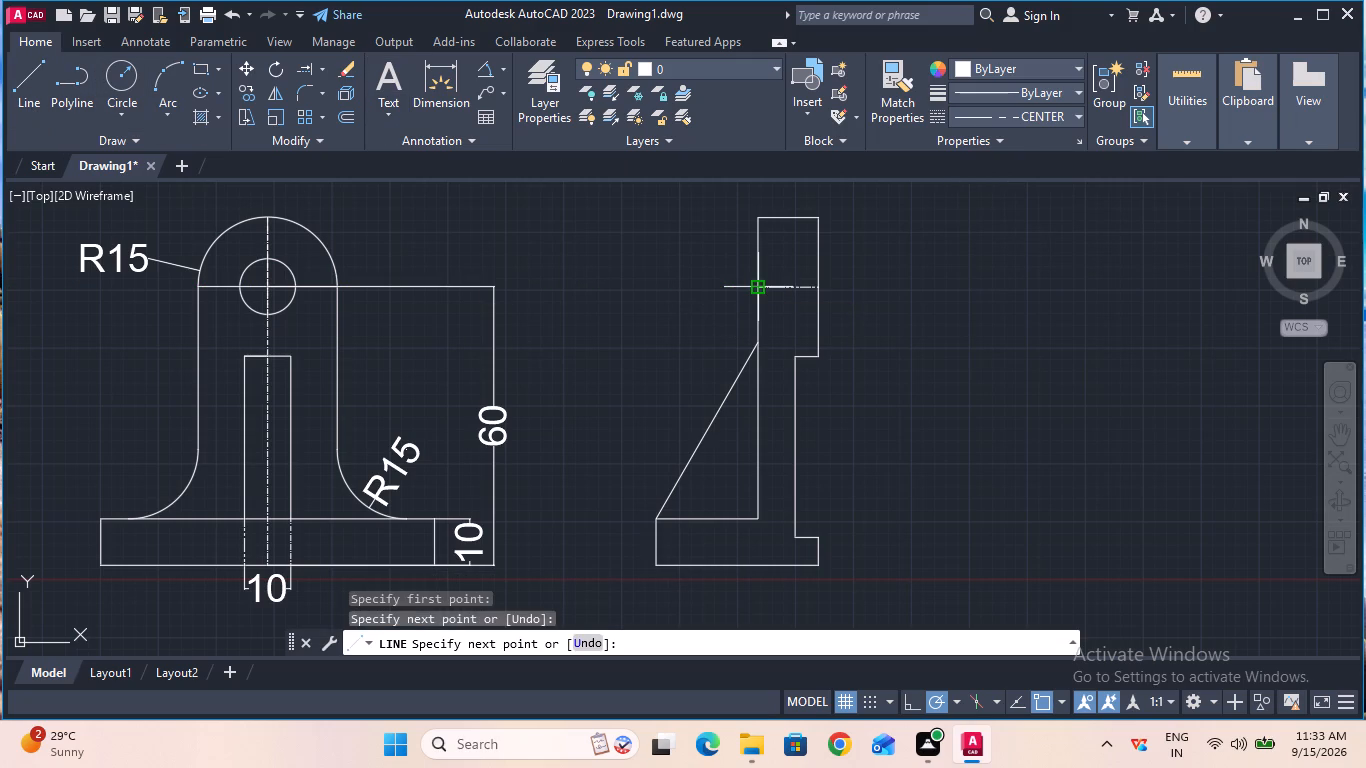
{"action": "key", "text": "Escape"}
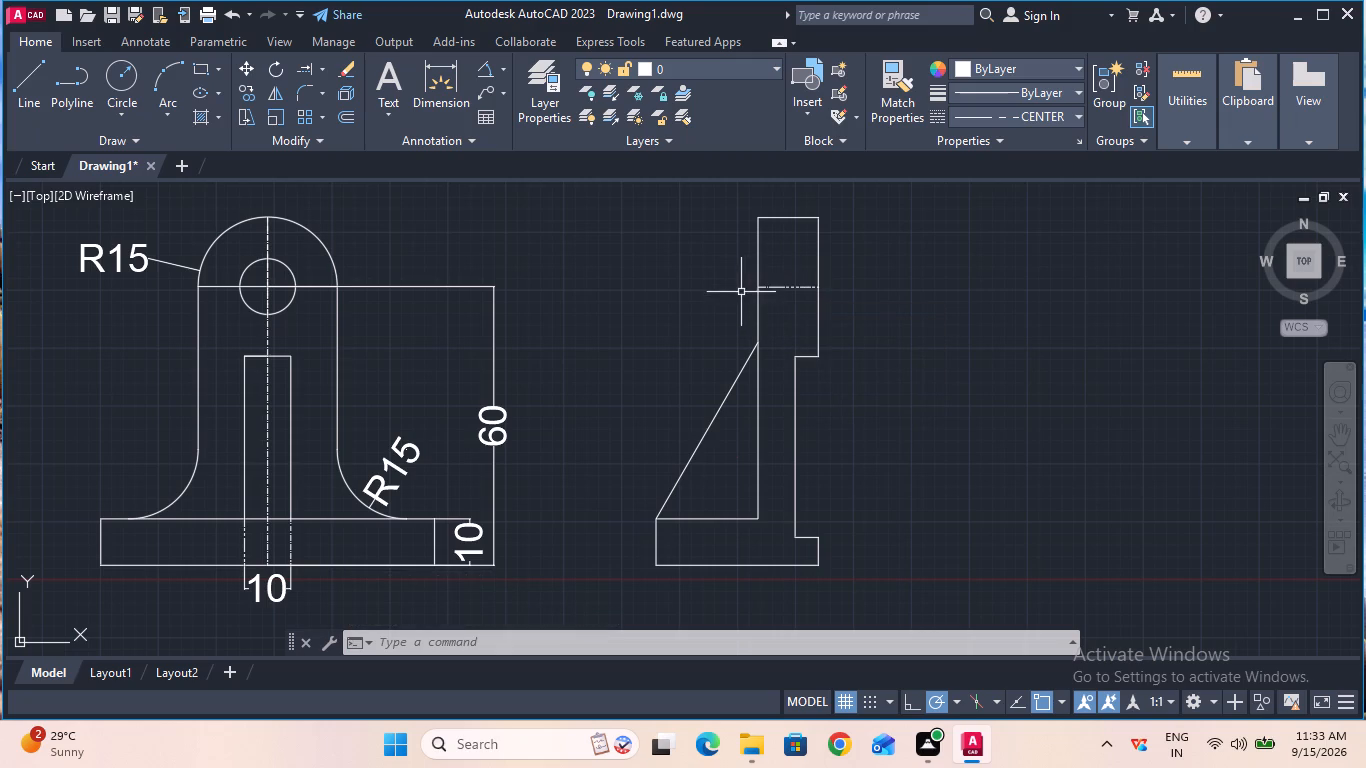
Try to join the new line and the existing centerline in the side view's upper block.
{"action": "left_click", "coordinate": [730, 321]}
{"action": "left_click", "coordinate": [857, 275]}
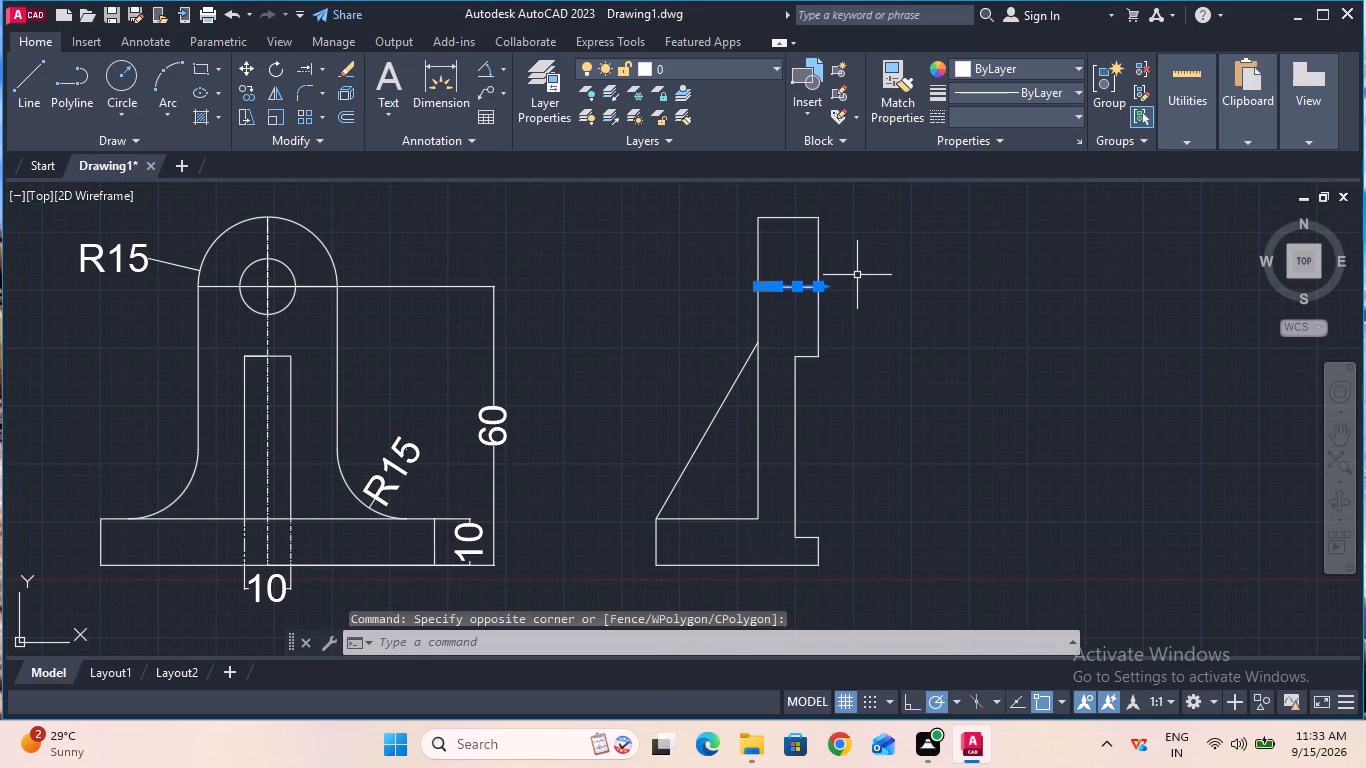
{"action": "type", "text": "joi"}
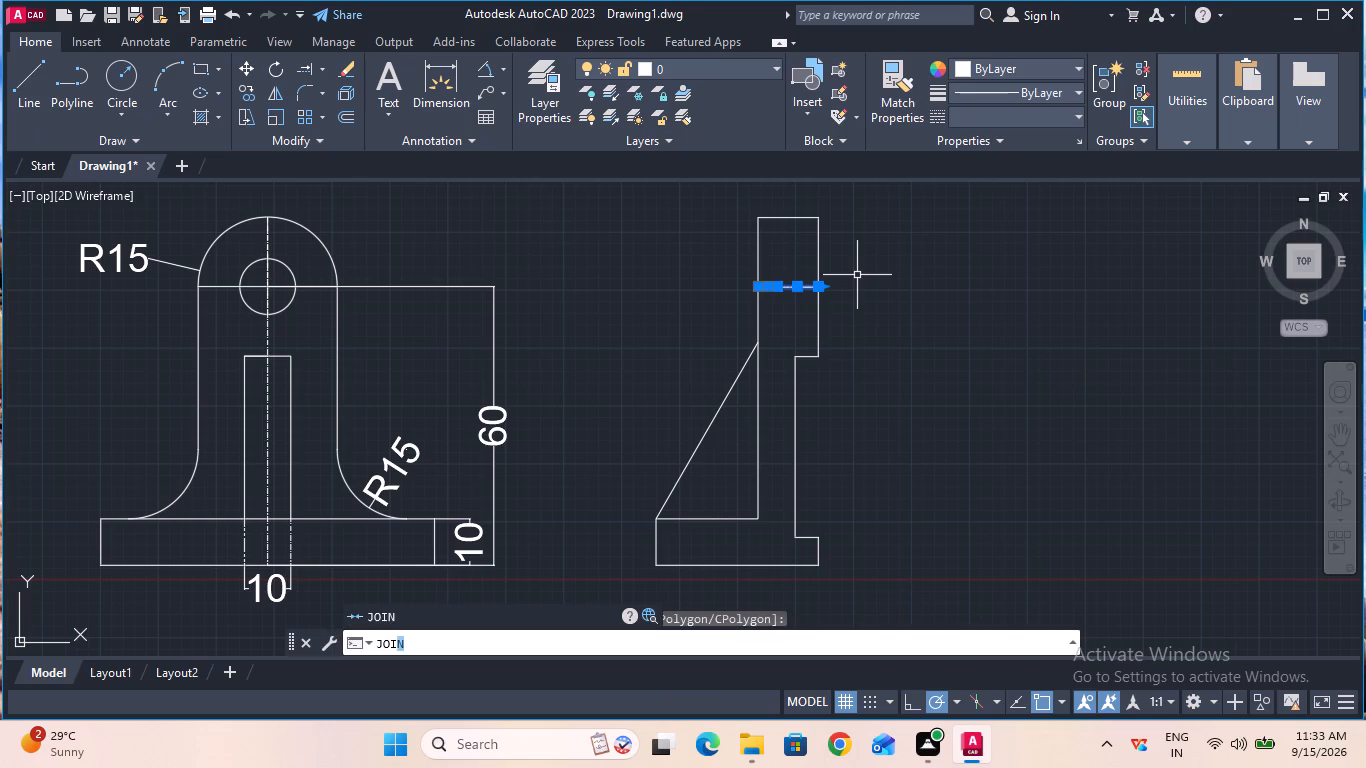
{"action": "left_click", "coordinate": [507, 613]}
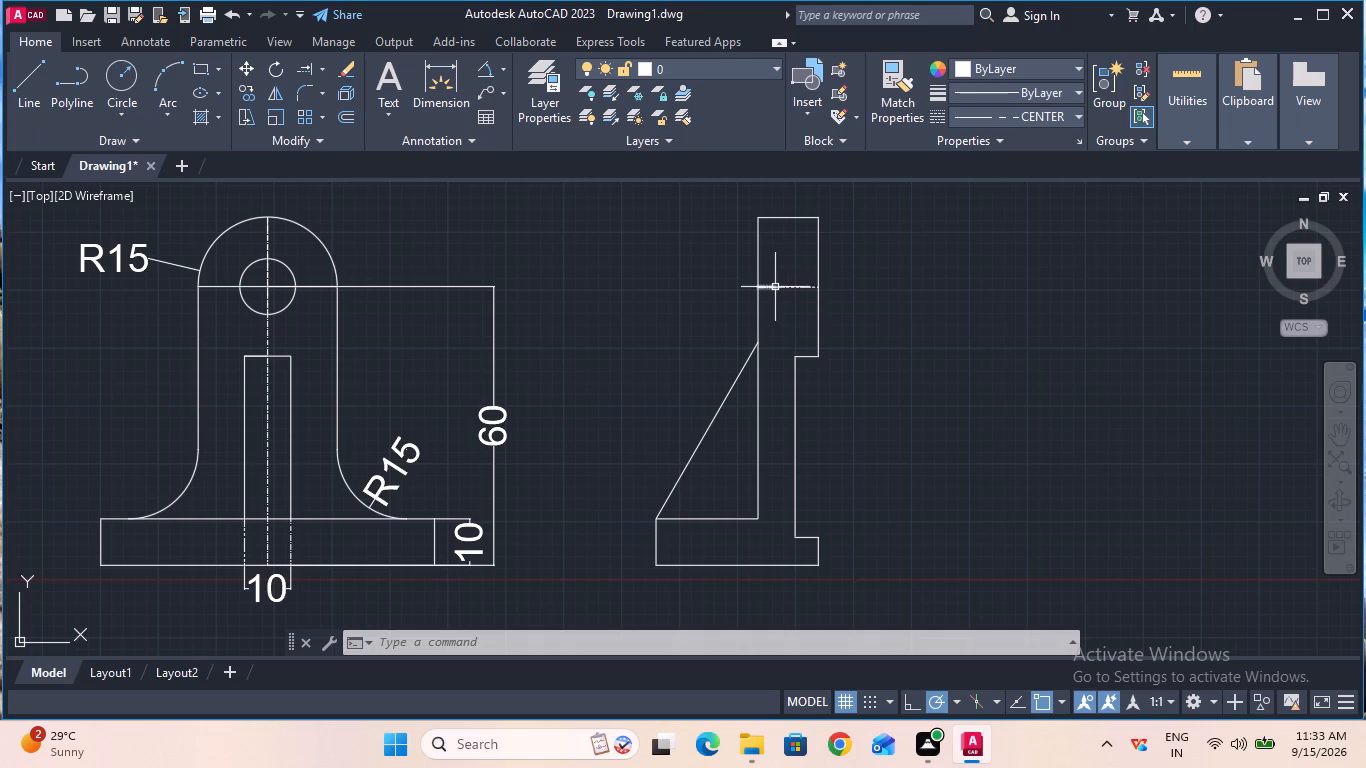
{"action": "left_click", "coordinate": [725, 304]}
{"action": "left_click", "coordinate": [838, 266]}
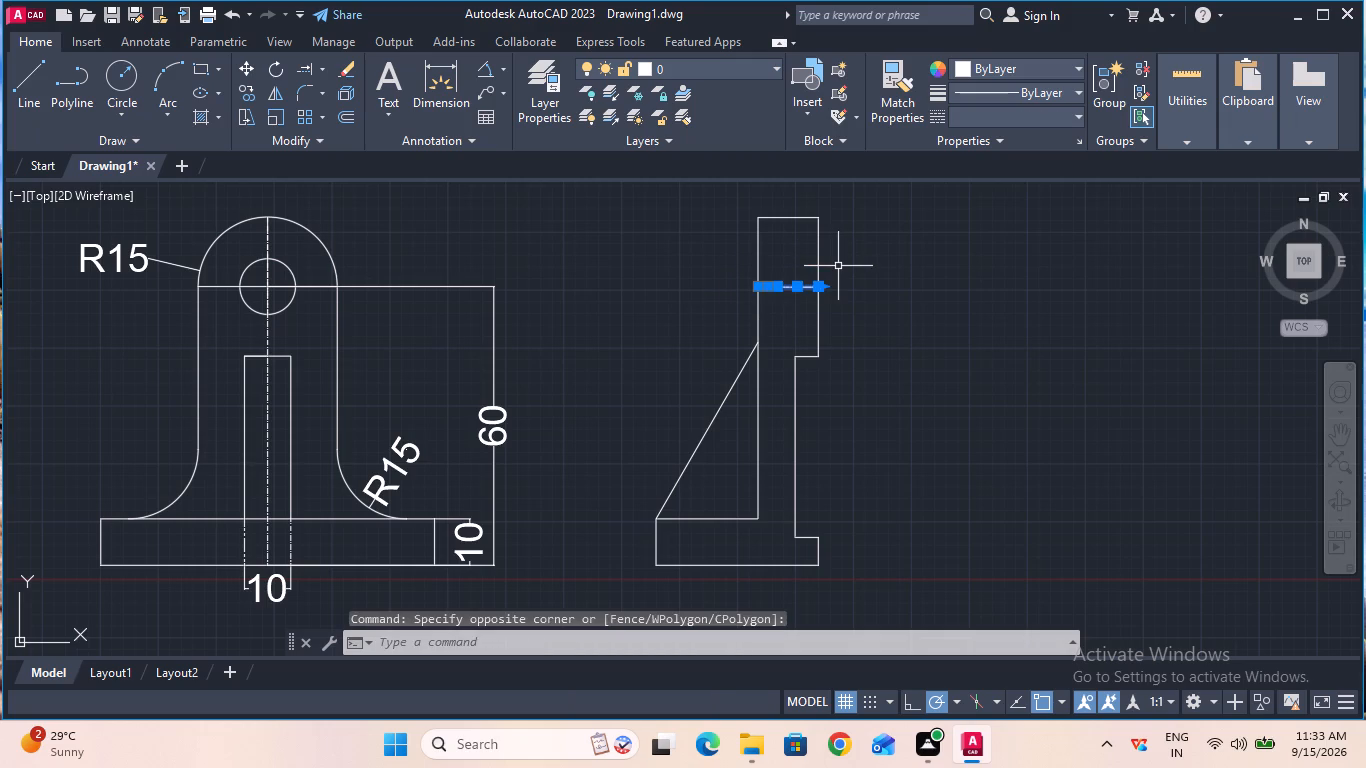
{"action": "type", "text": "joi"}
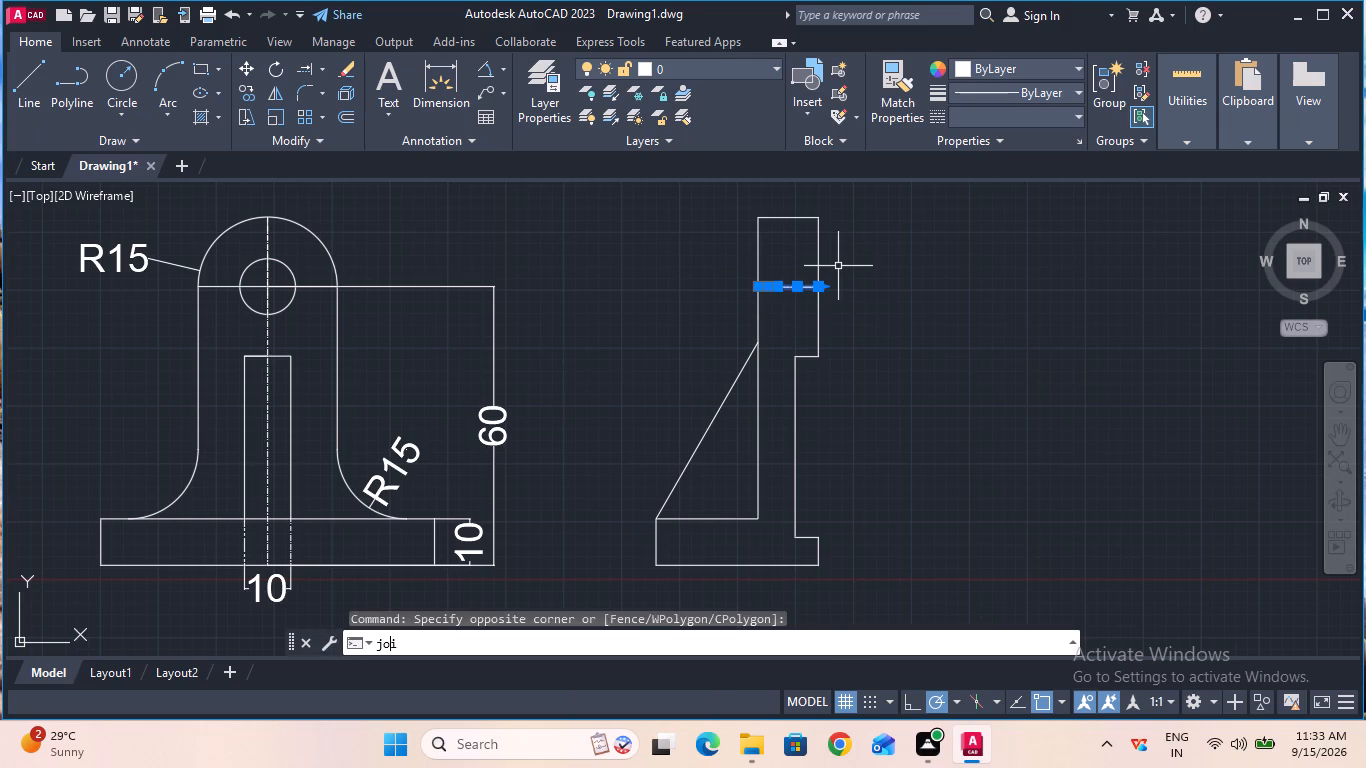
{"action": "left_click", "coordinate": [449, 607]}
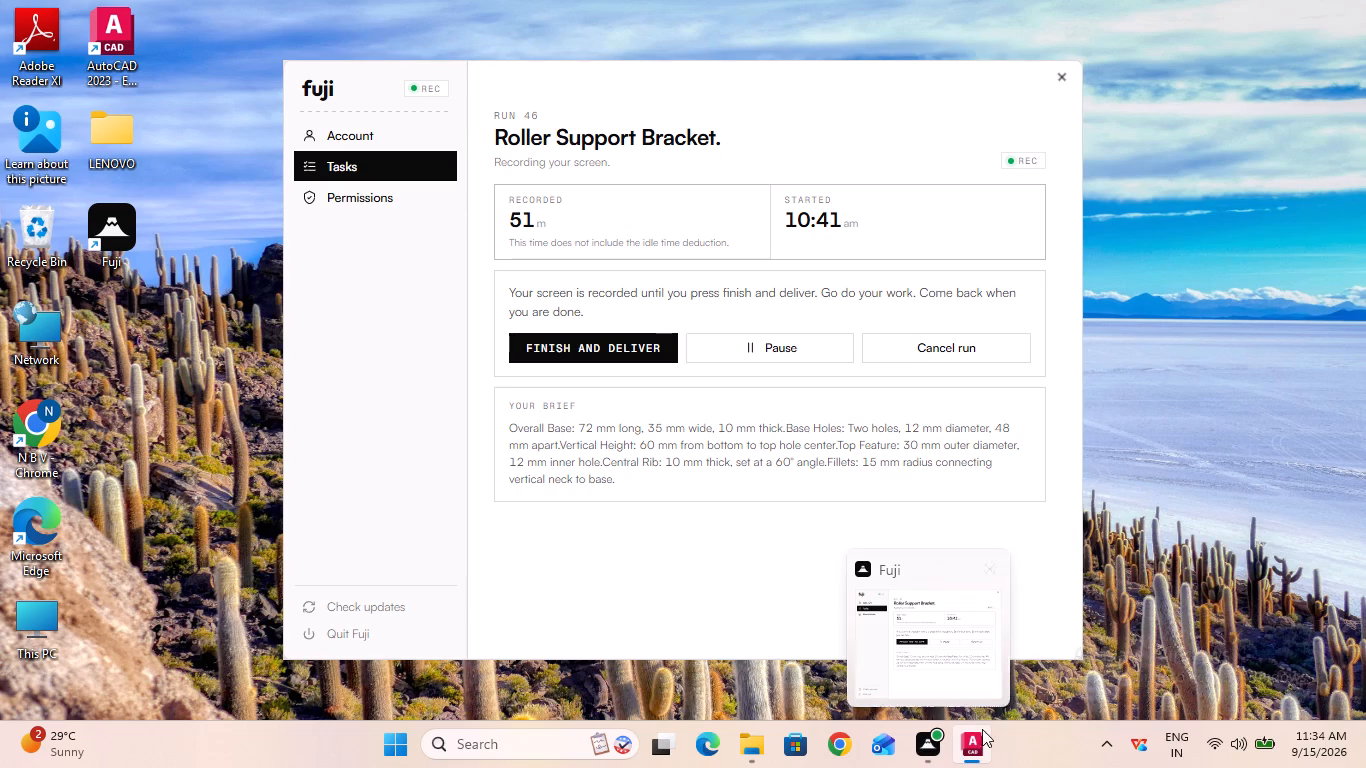
Return to AutoCAD and offset the short line left of the hole centerline 6 mm both above and below.
{"action": "left_click", "coordinate": [999, 736]}
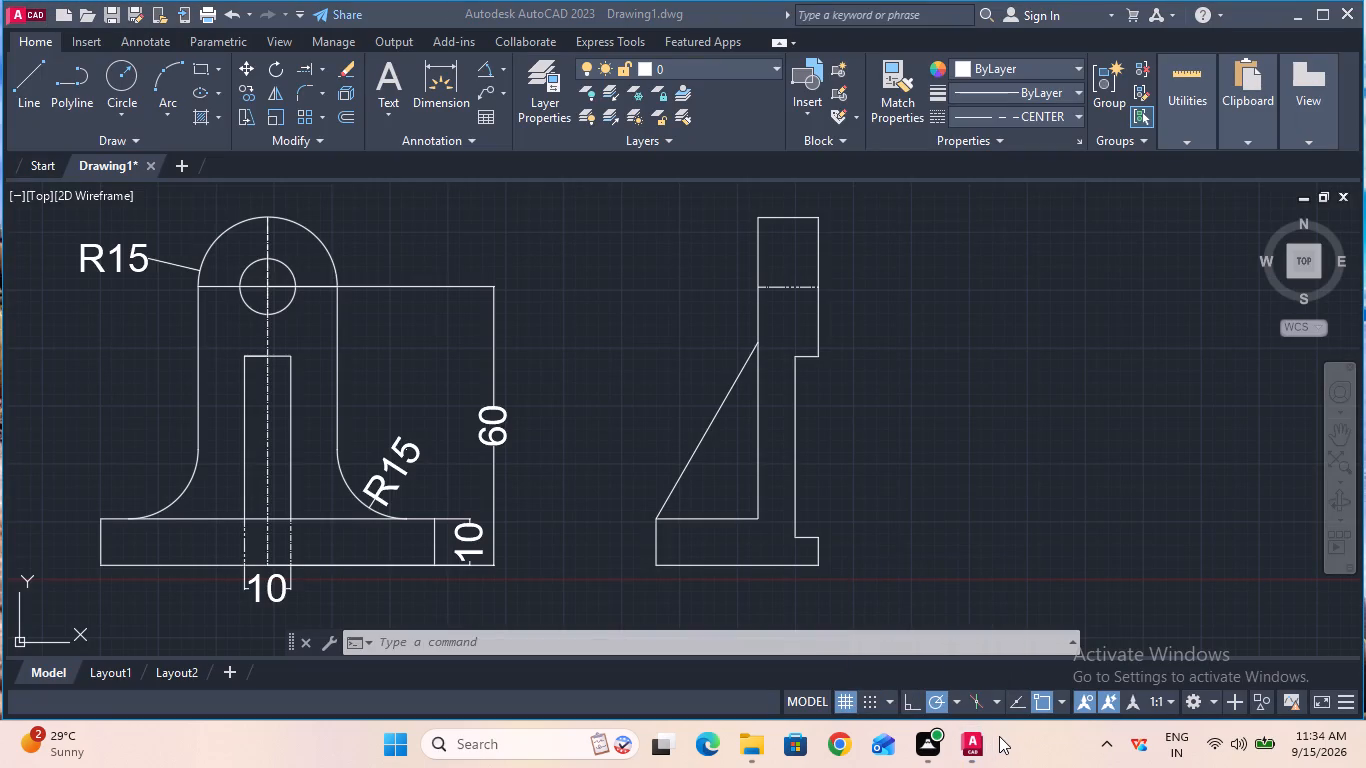
{"action": "left_click", "coordinate": [342, 111]}
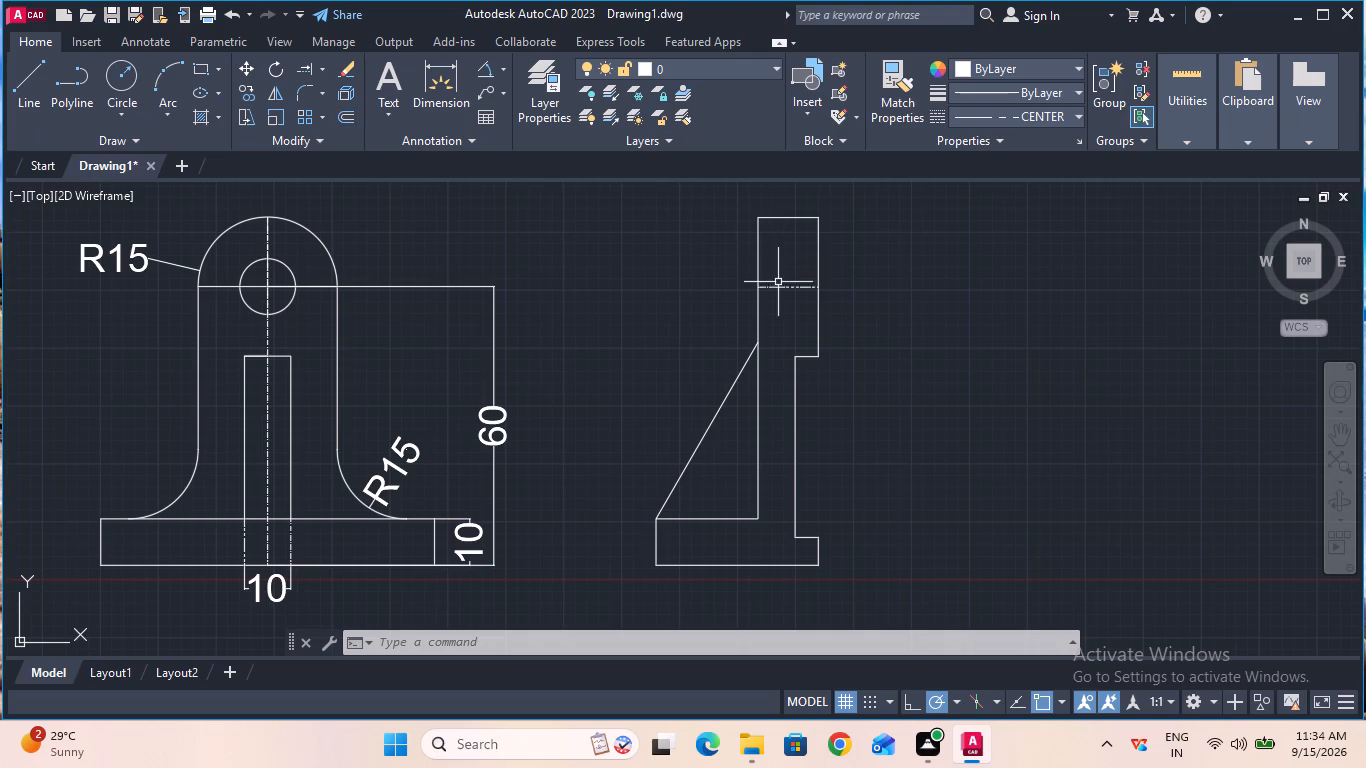
{"action": "left_click", "coordinate": [342, 112]}
{"action": "left_click", "coordinate": [777, 288]}
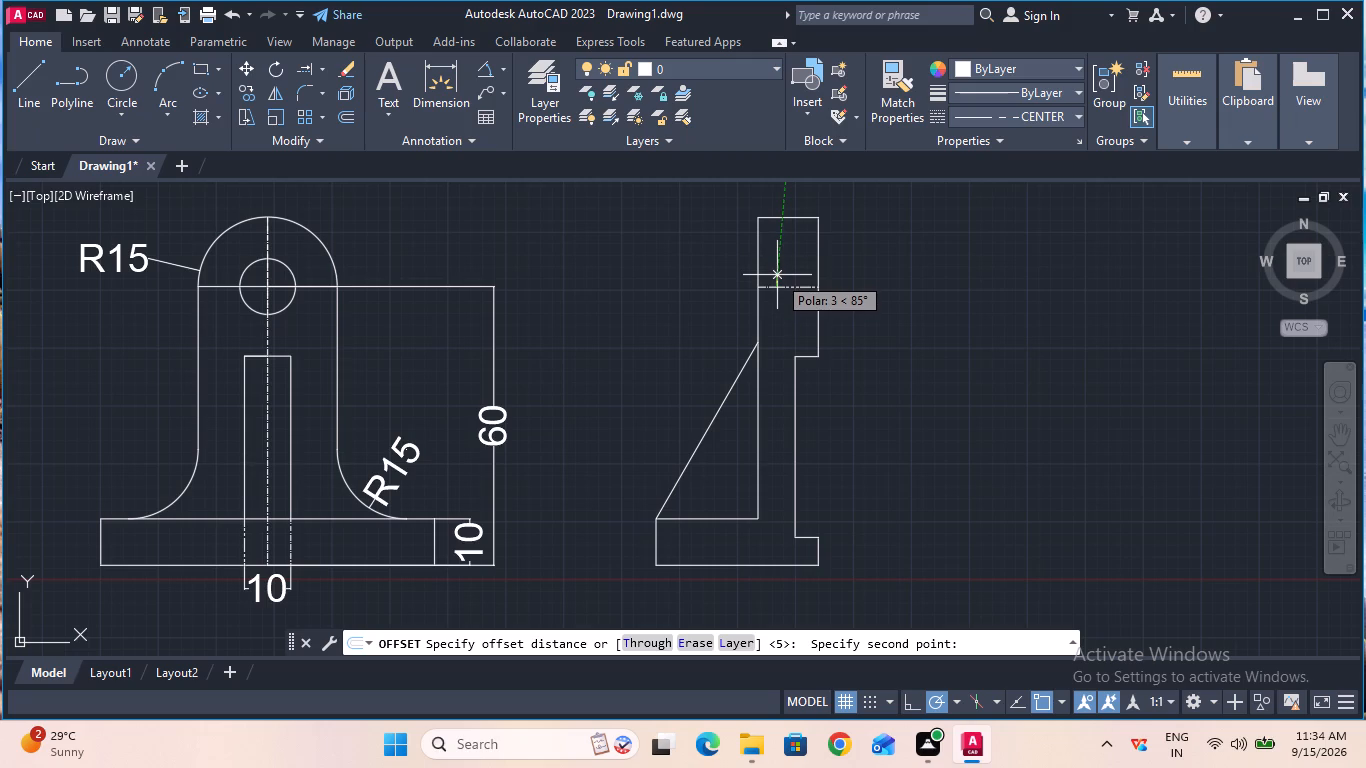
{"action": "key", "text": "6"}
{"action": "key", "text": "Return"}
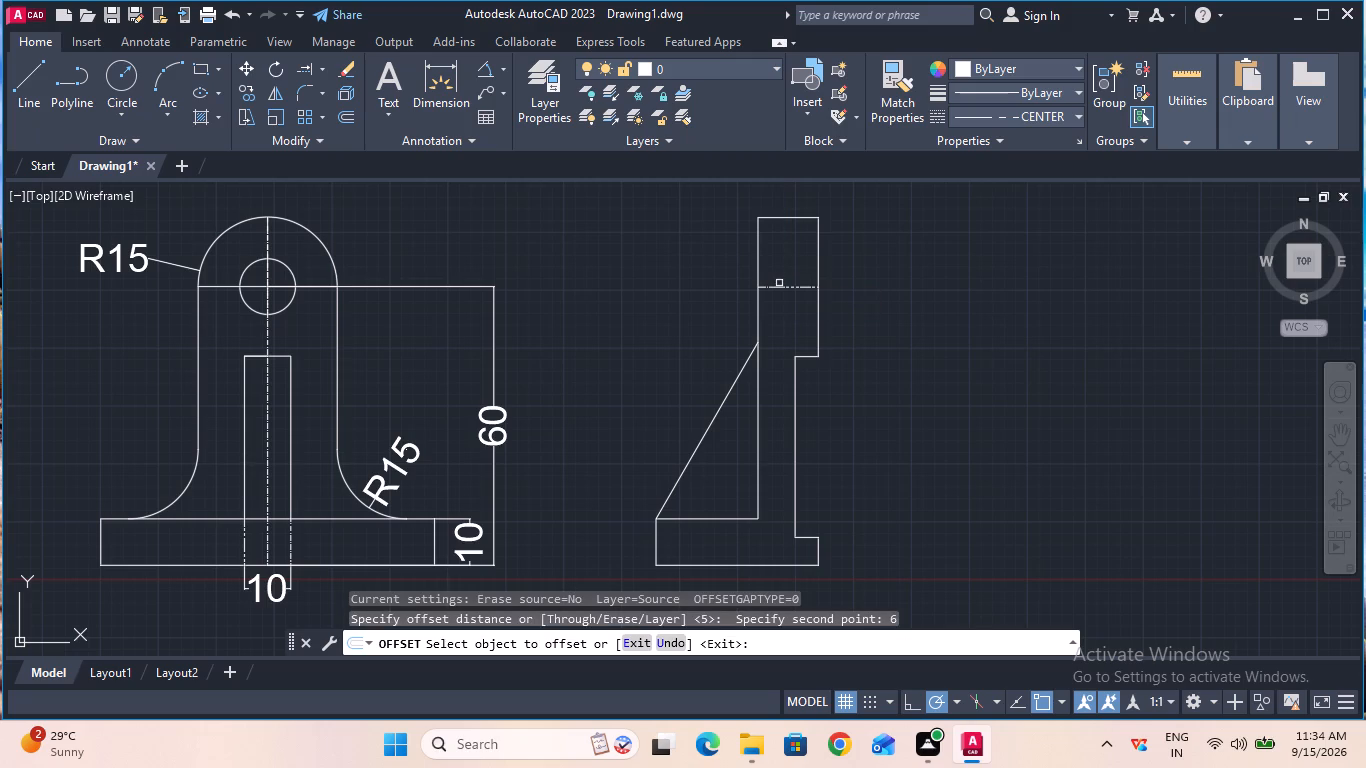
{"action": "left_click", "coordinate": [779, 284]}
{"action": "left_click", "coordinate": [784, 273]}
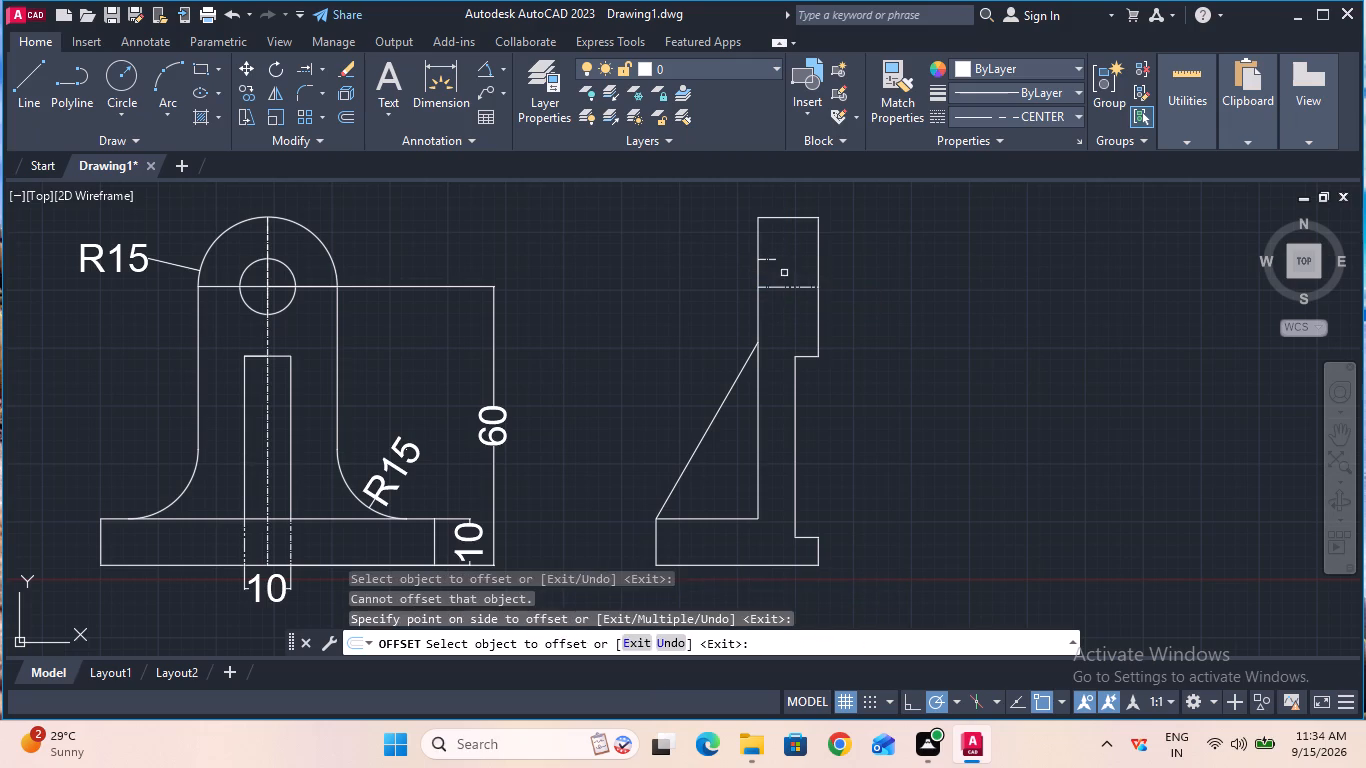
{"action": "left_click", "coordinate": [773, 288]}
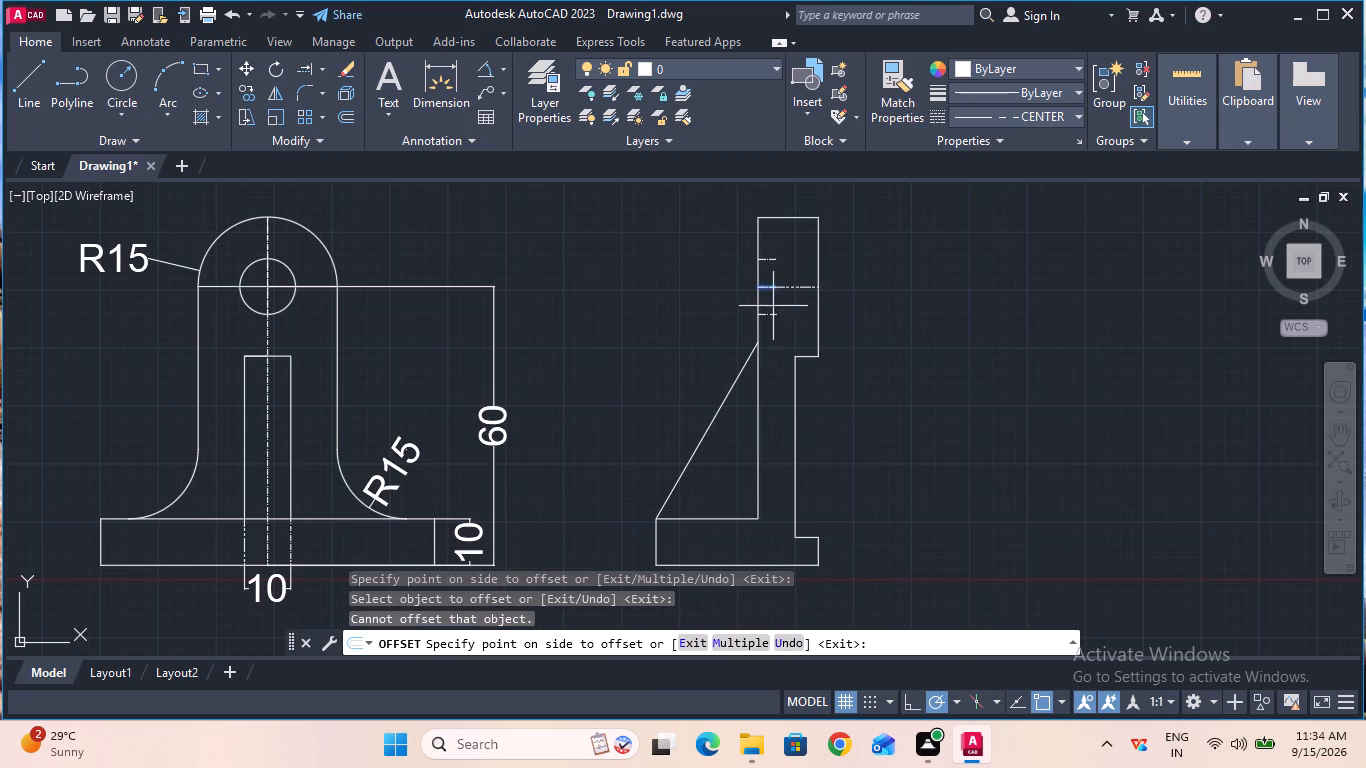
{"action": "left_click", "coordinate": [772, 314]}
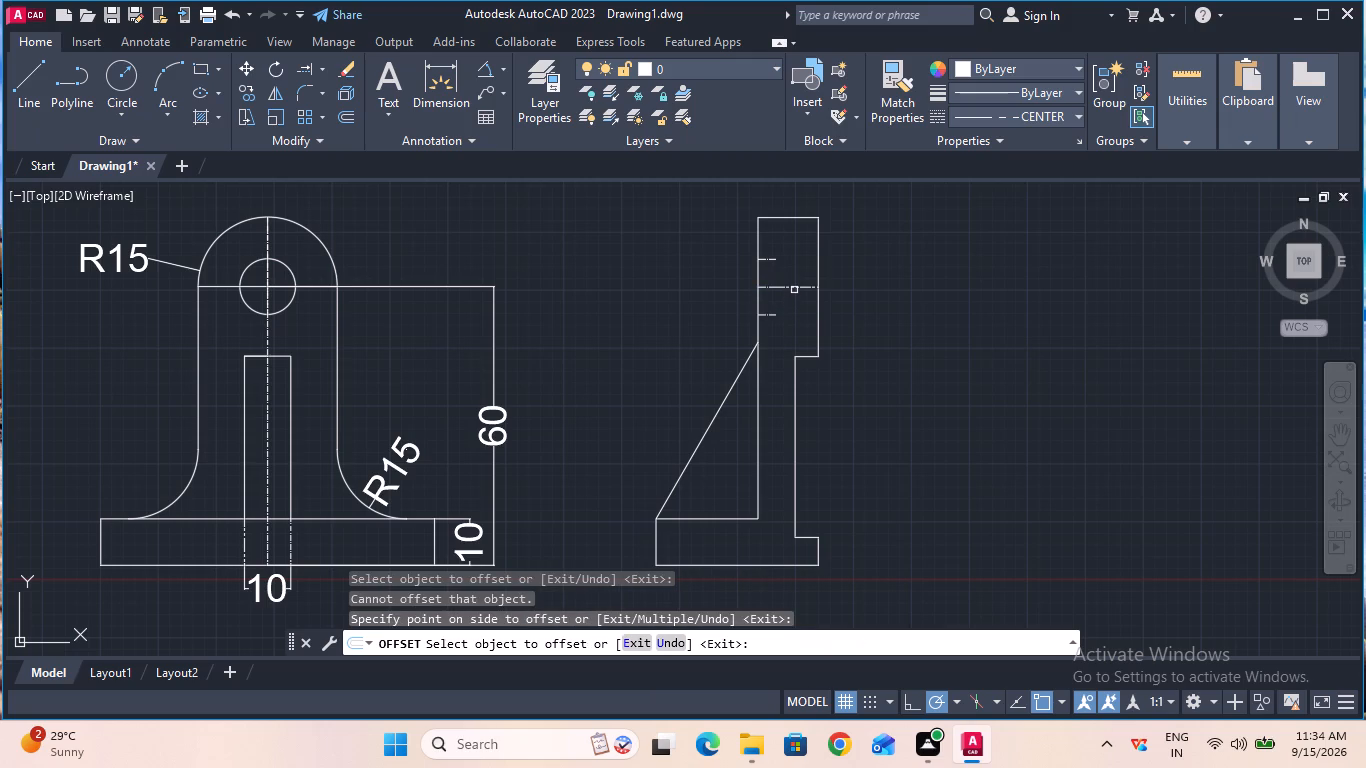
{"action": "left_click", "coordinate": [794, 288]}
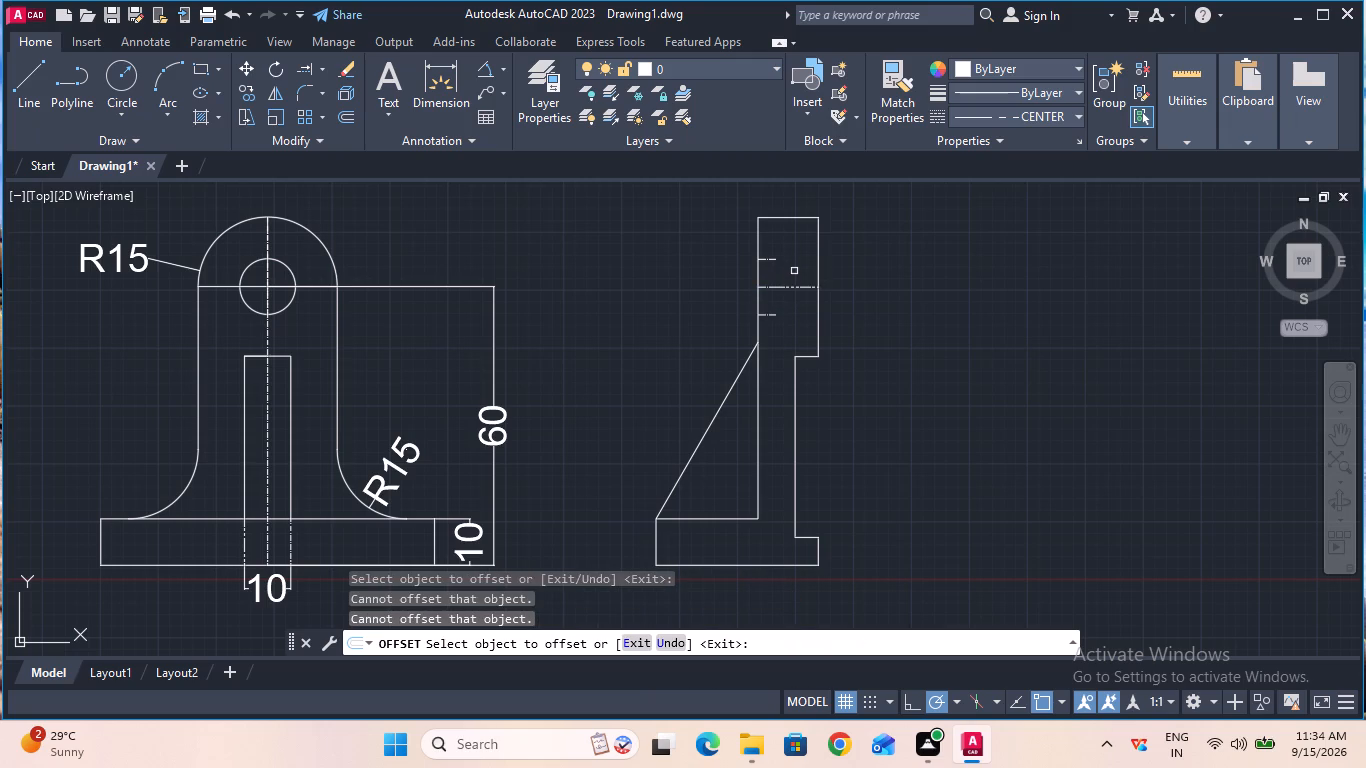
{"action": "key", "text": "Escape"}
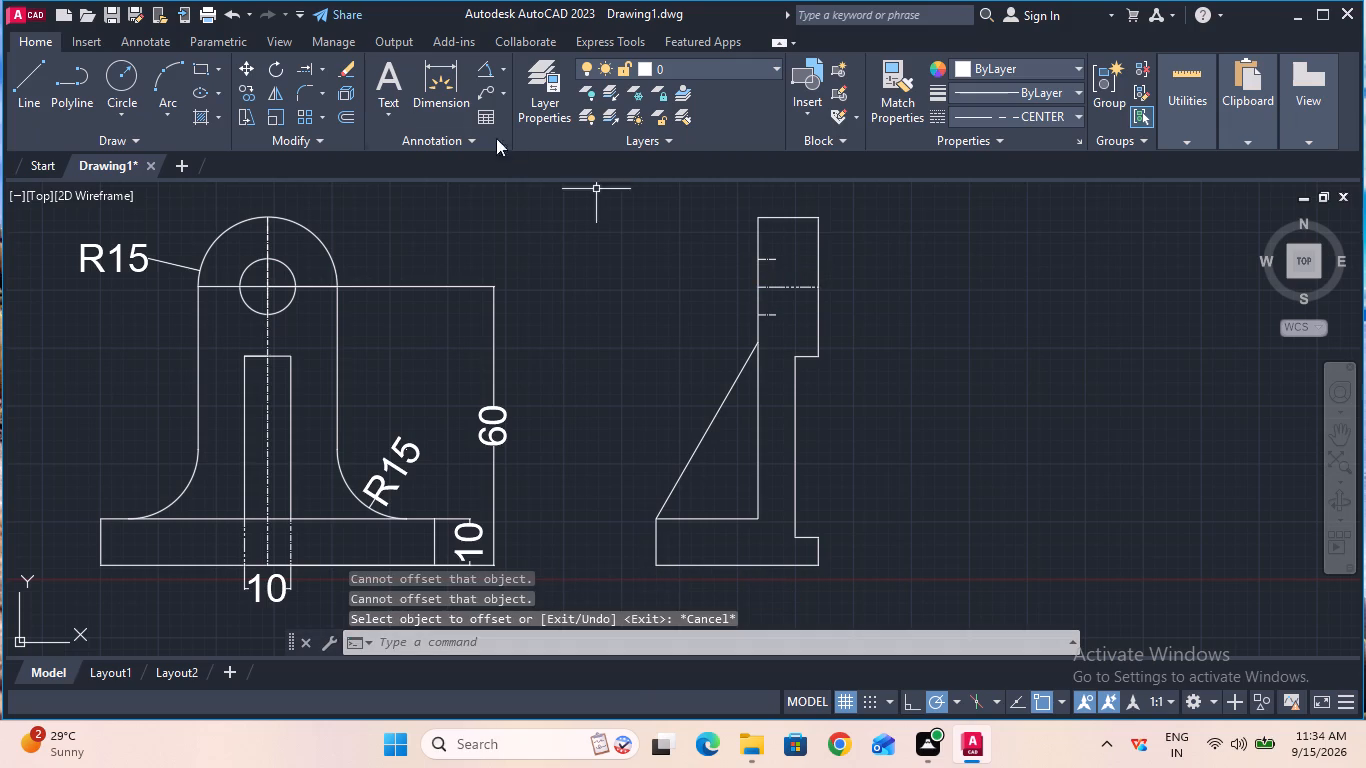
Extend the two offset hole lines and the short middle line to the upper block's right vertical edge.
{"action": "left_click", "coordinate": [296, 60]}
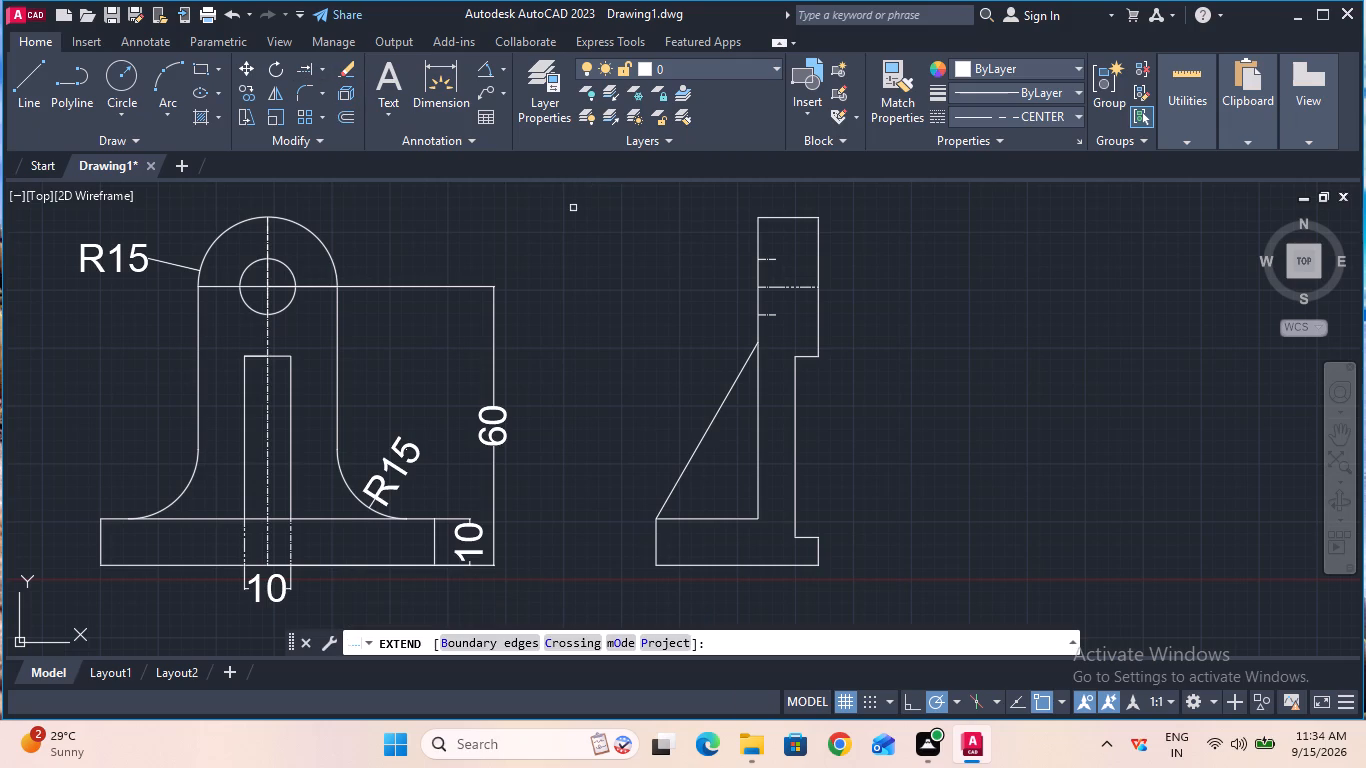
{"action": "left_click", "coordinate": [779, 258]}
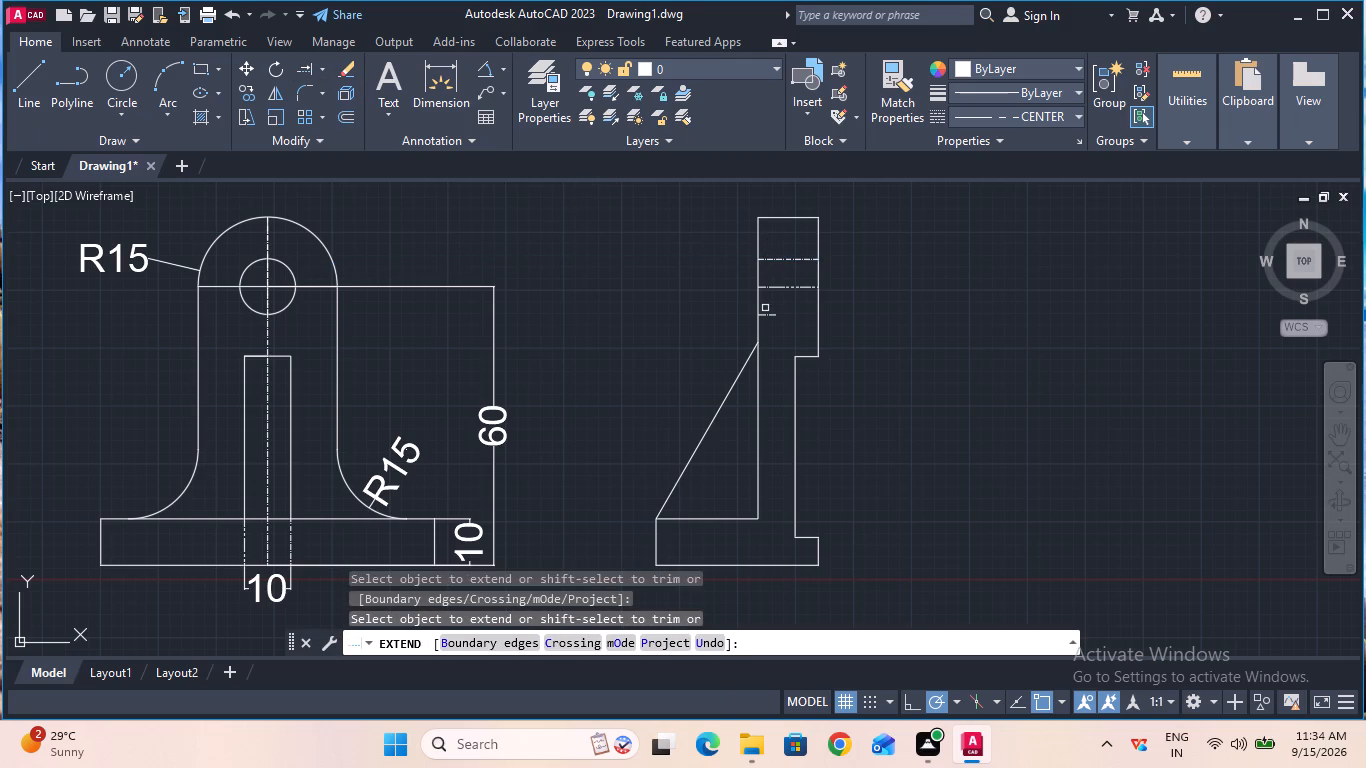
{"action": "left_click", "coordinate": [773, 313]}
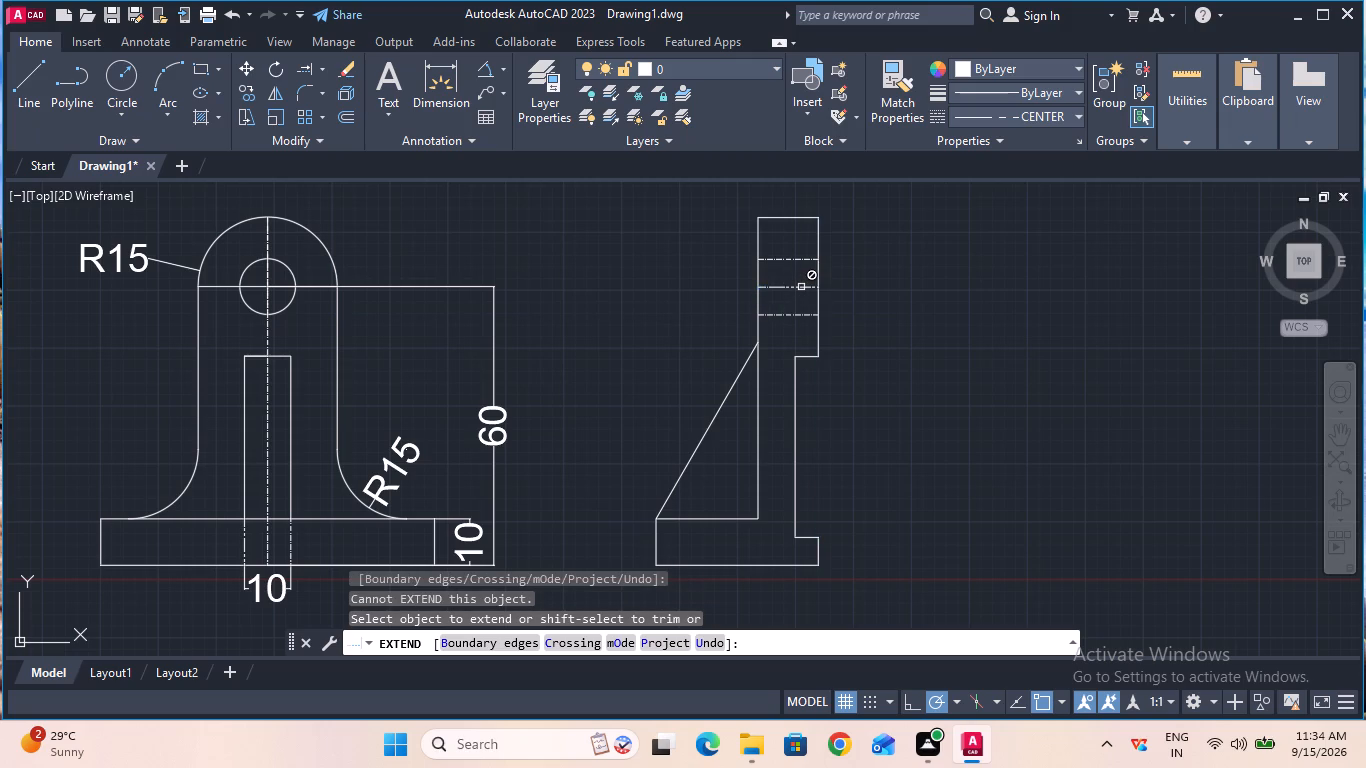
{"action": "left_click", "coordinate": [769, 287]}
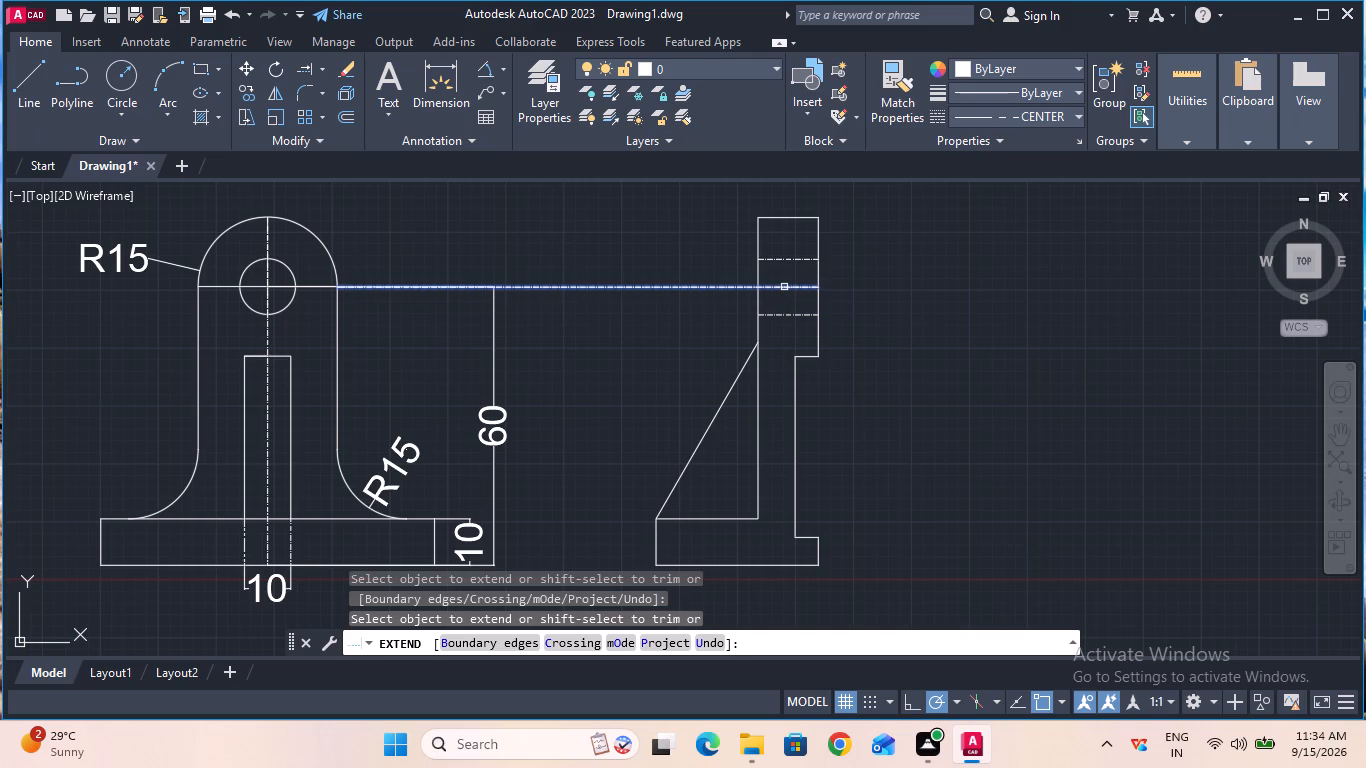
{"action": "left_click", "coordinate": [784, 287]}
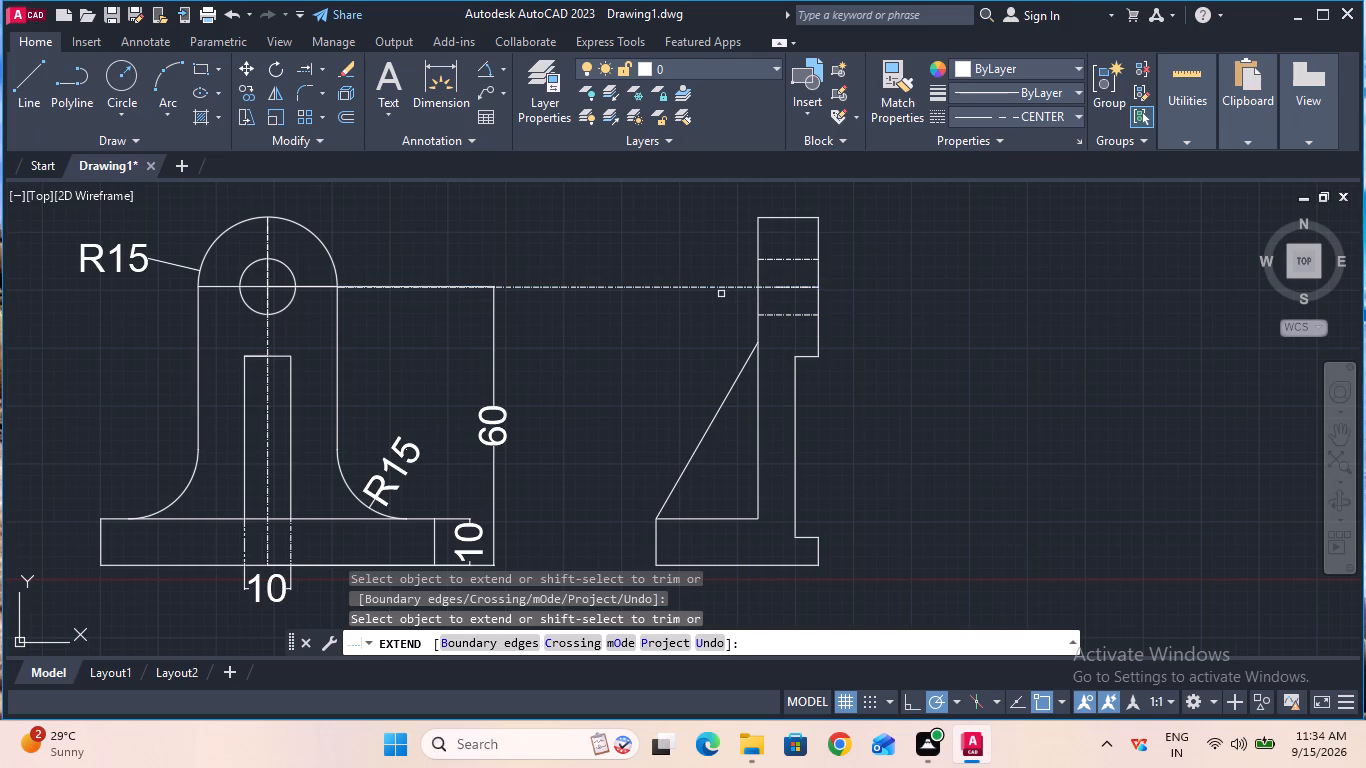
{"action": "key", "text": "Escape"}
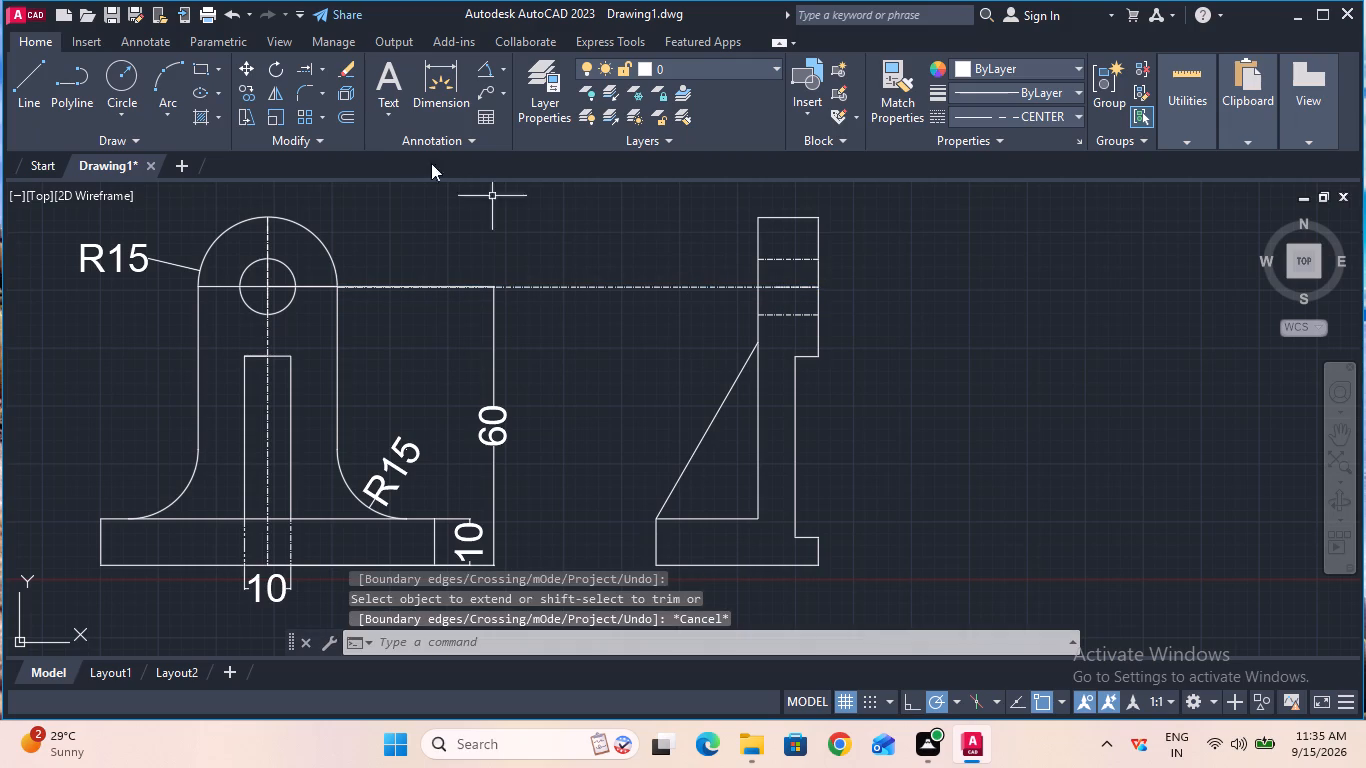
Trim off the part of the middle line running between the front view and the side view's upper block.
{"action": "left_click", "coordinate": [321, 69]}
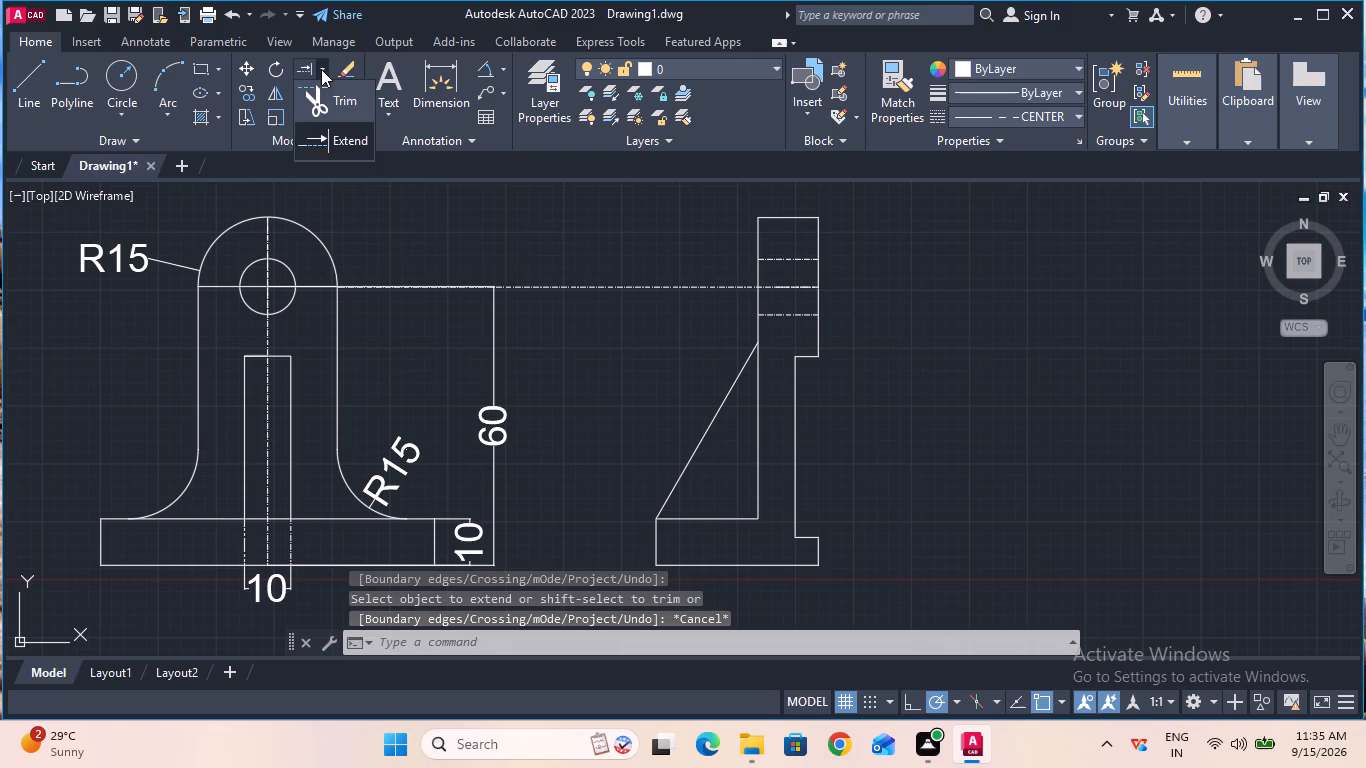
{"action": "left_click", "coordinate": [325, 89]}
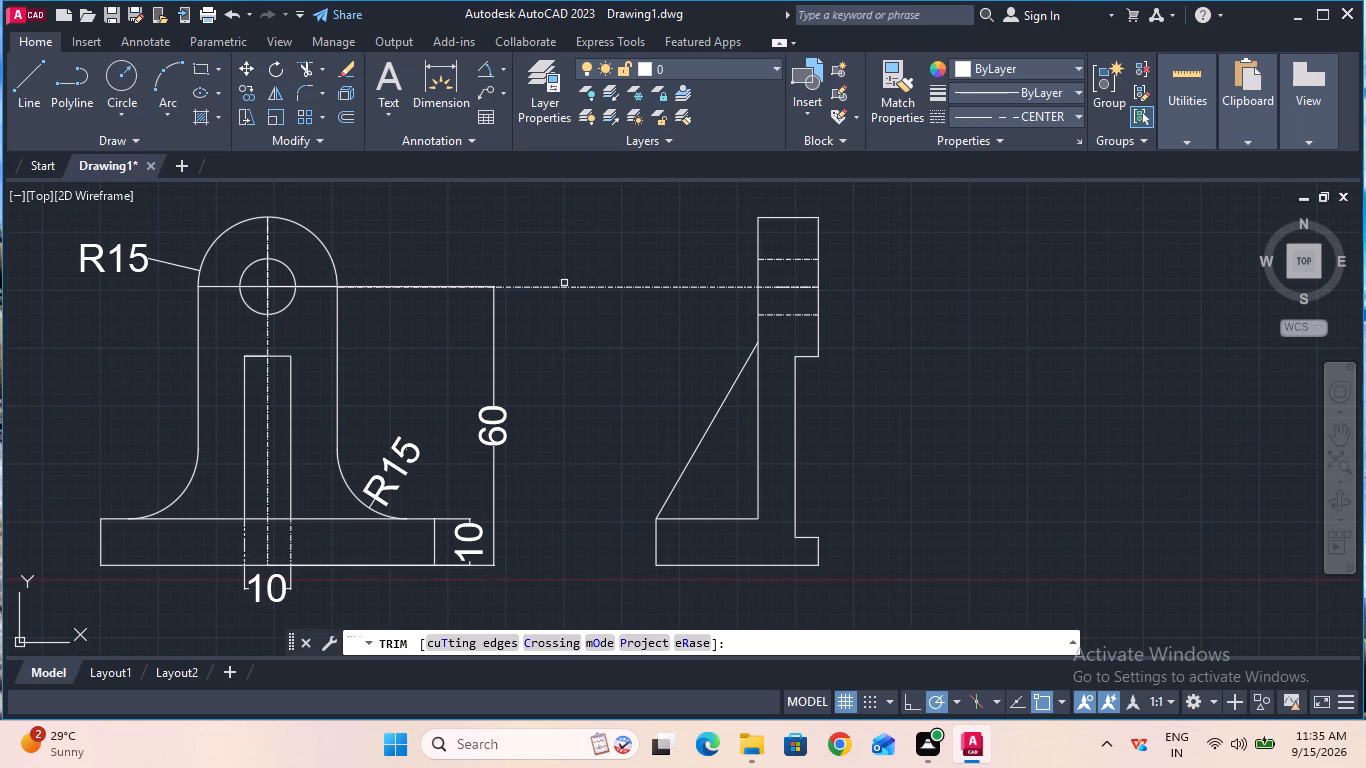
{"action": "left_click", "coordinate": [565, 286]}
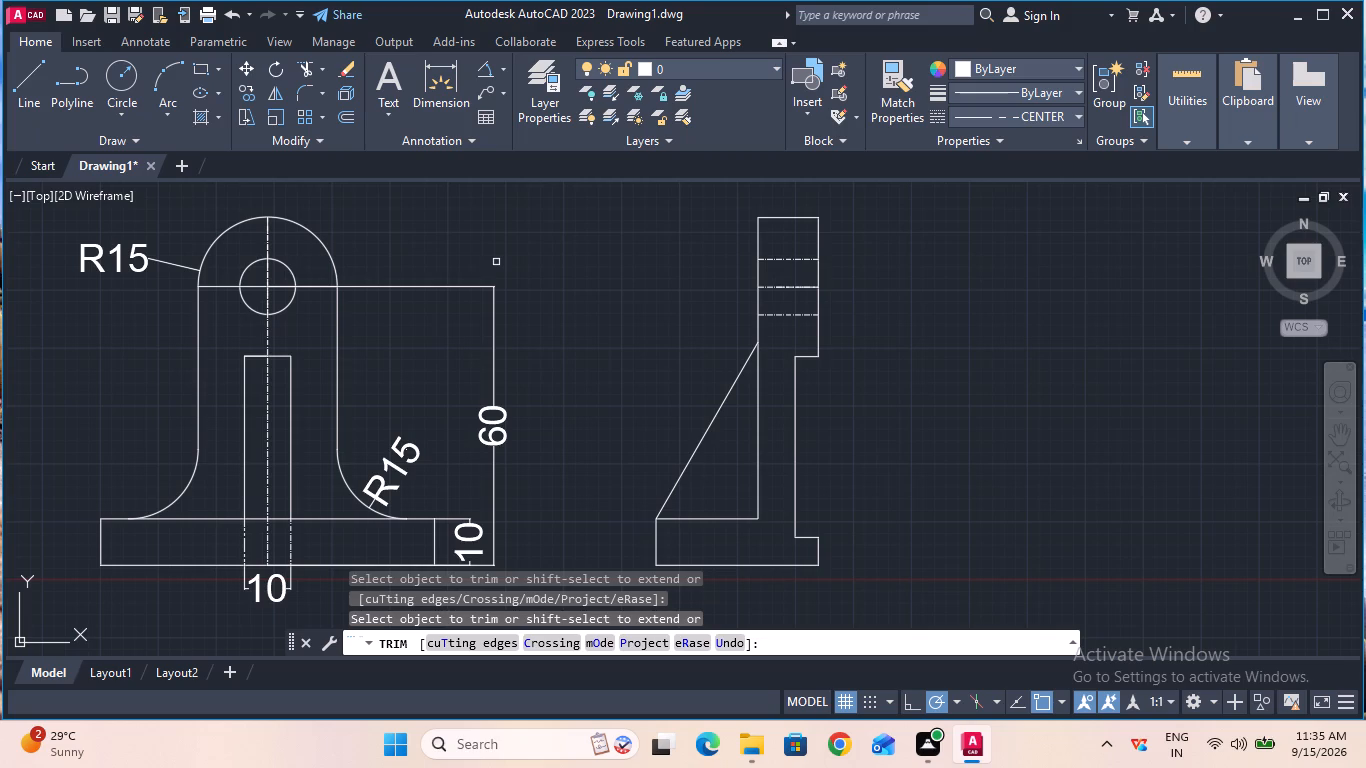
{"action": "key", "text": "Escape"}
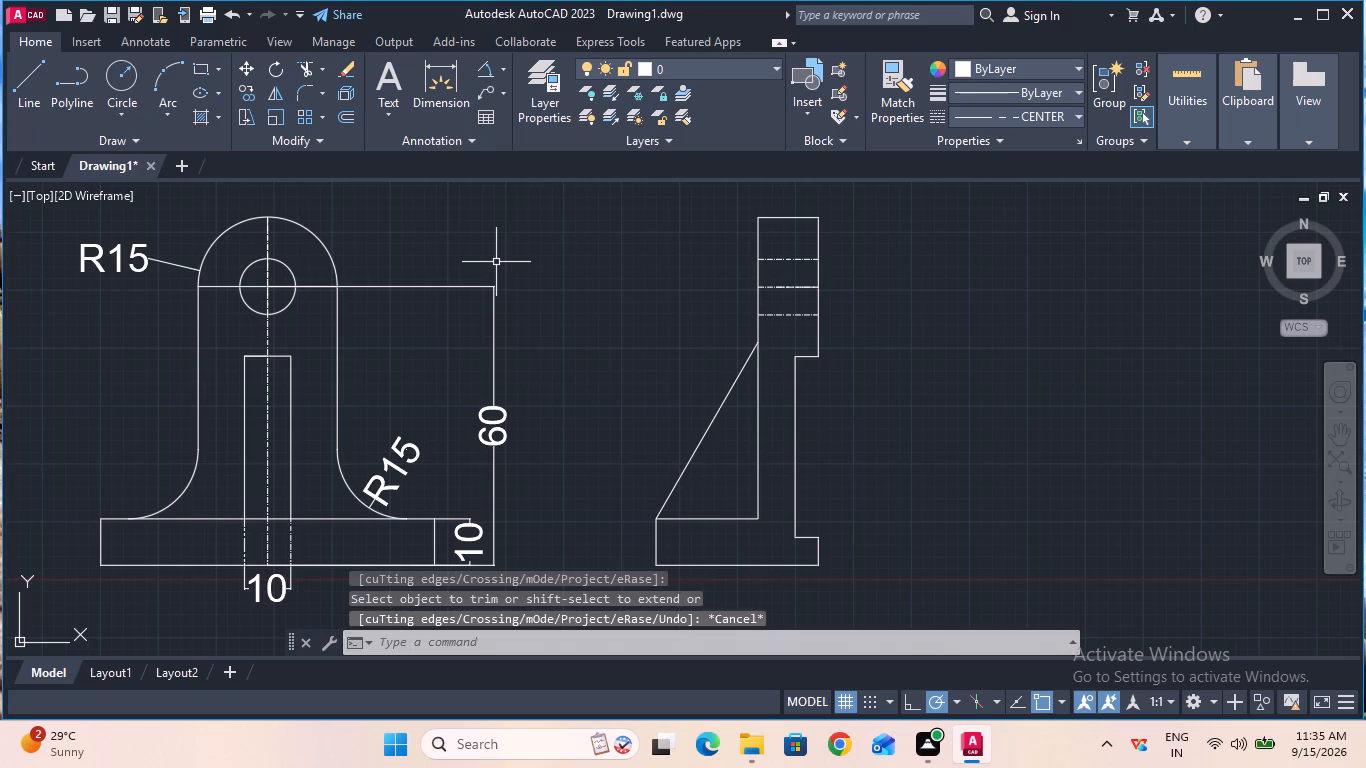
Check the width of the upper block's top edge in the side view, without placing a dimension.
{"action": "scroll", "coordinate": [484, 151], "scroll_direction": "down", "scroll_amount": 2}
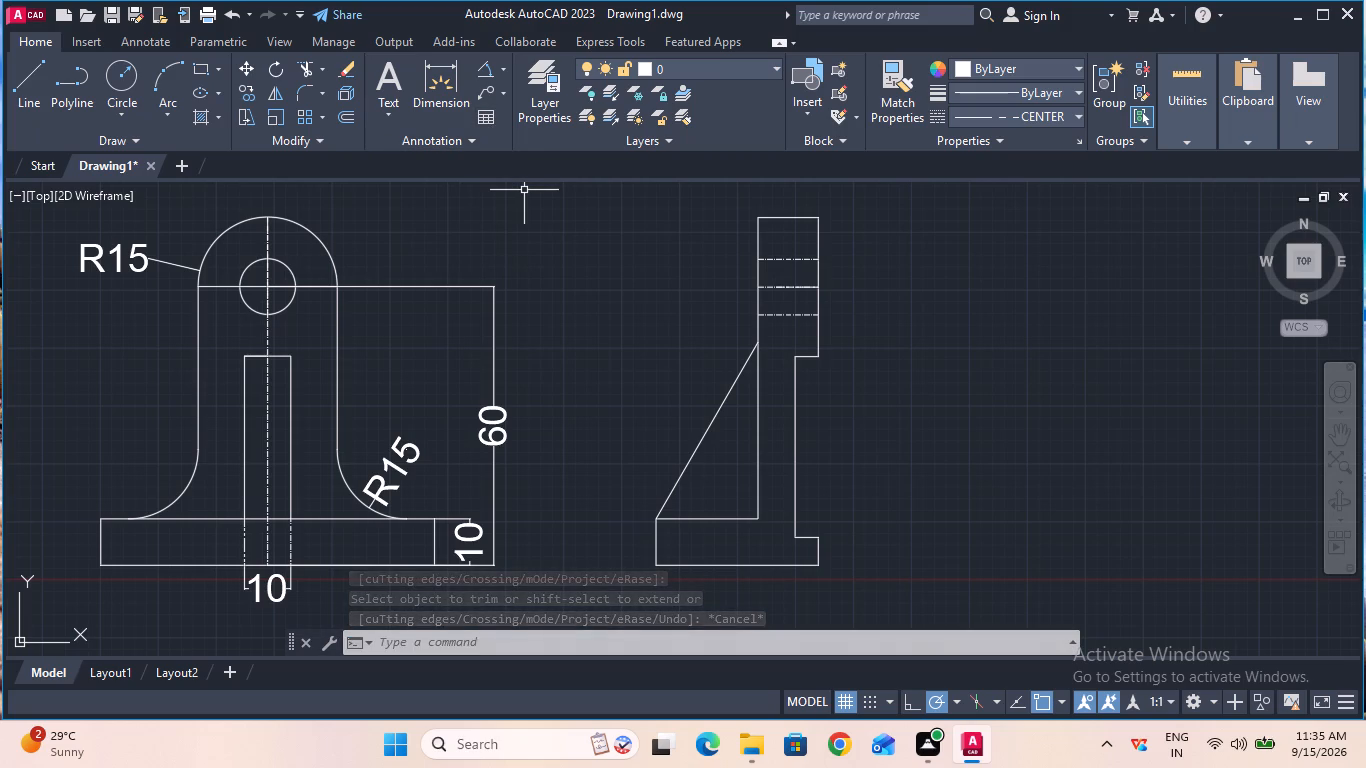
{"action": "left_click", "coordinate": [506, 70]}
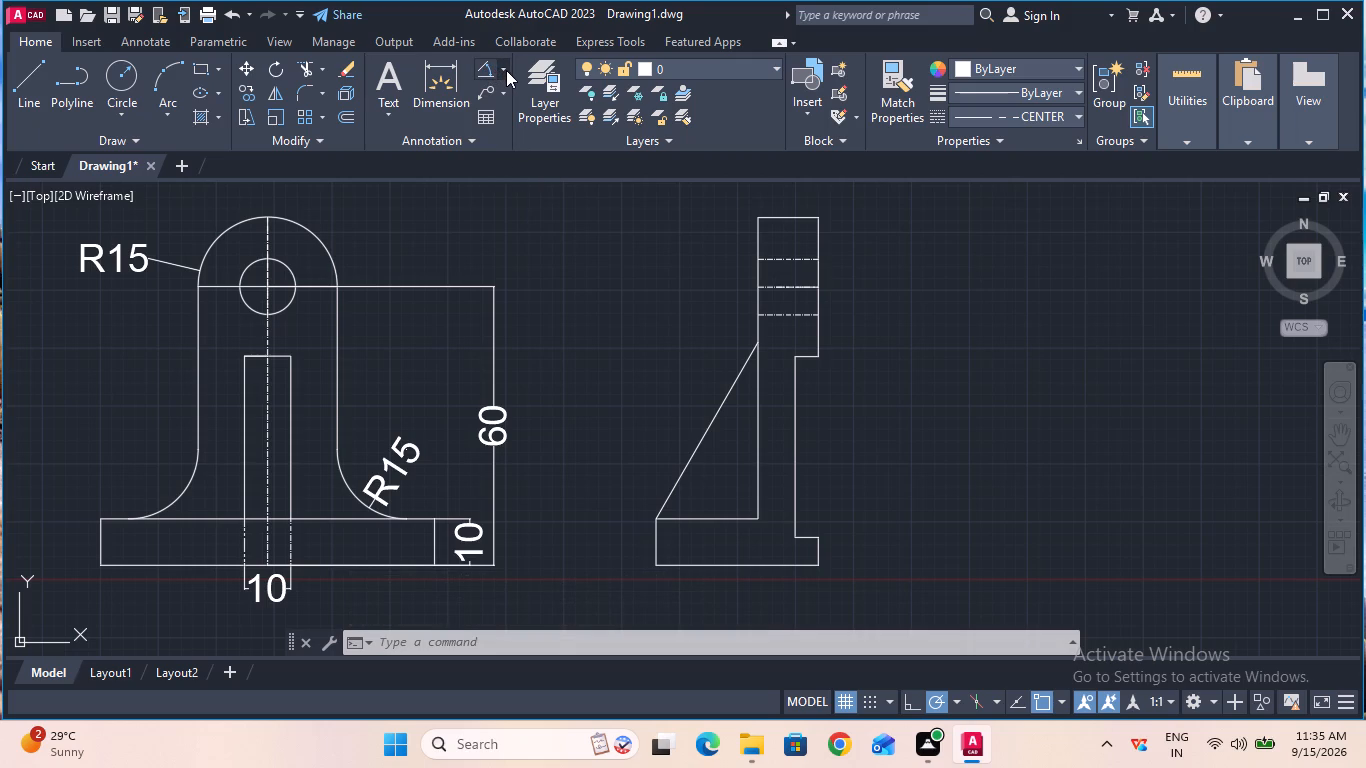
{"action": "left_click", "coordinate": [510, 88]}
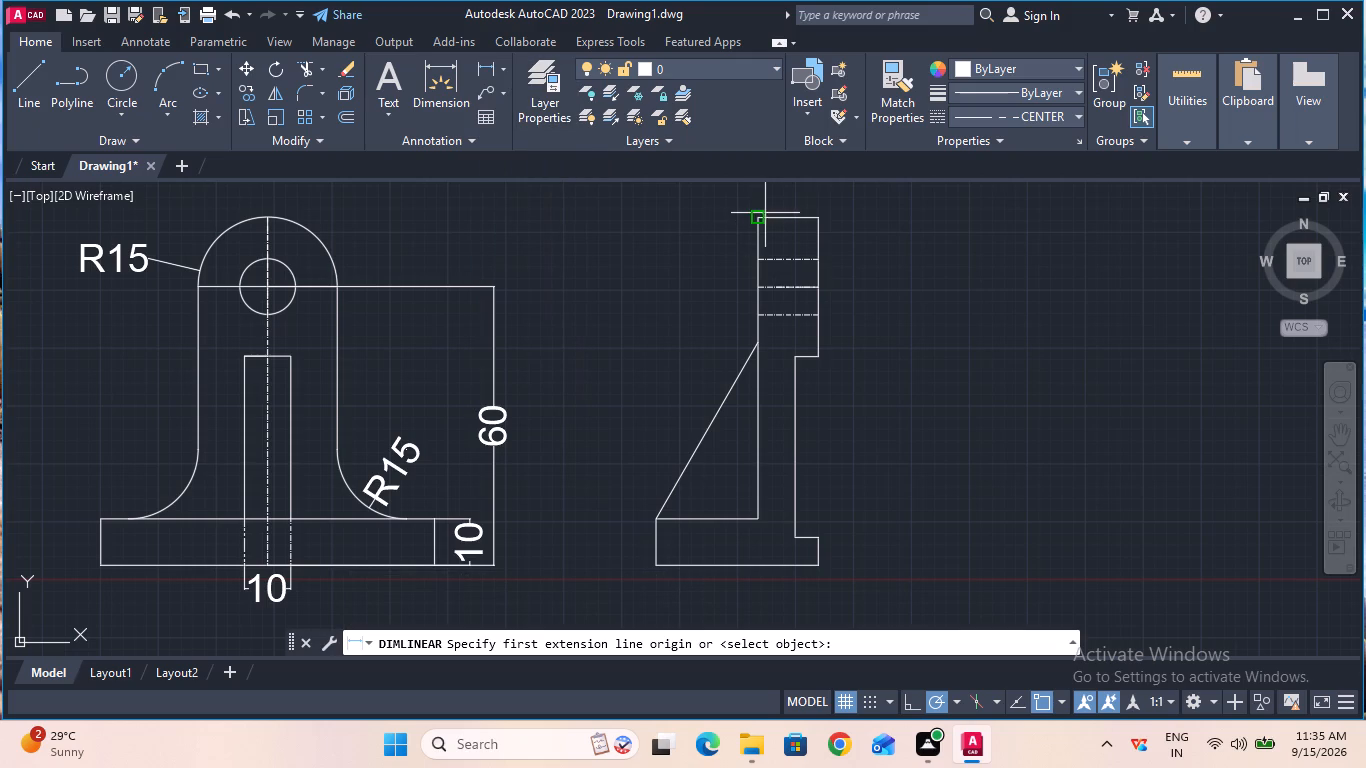
{"action": "left_click", "coordinate": [759, 217]}
{"action": "left_click", "coordinate": [815, 221]}
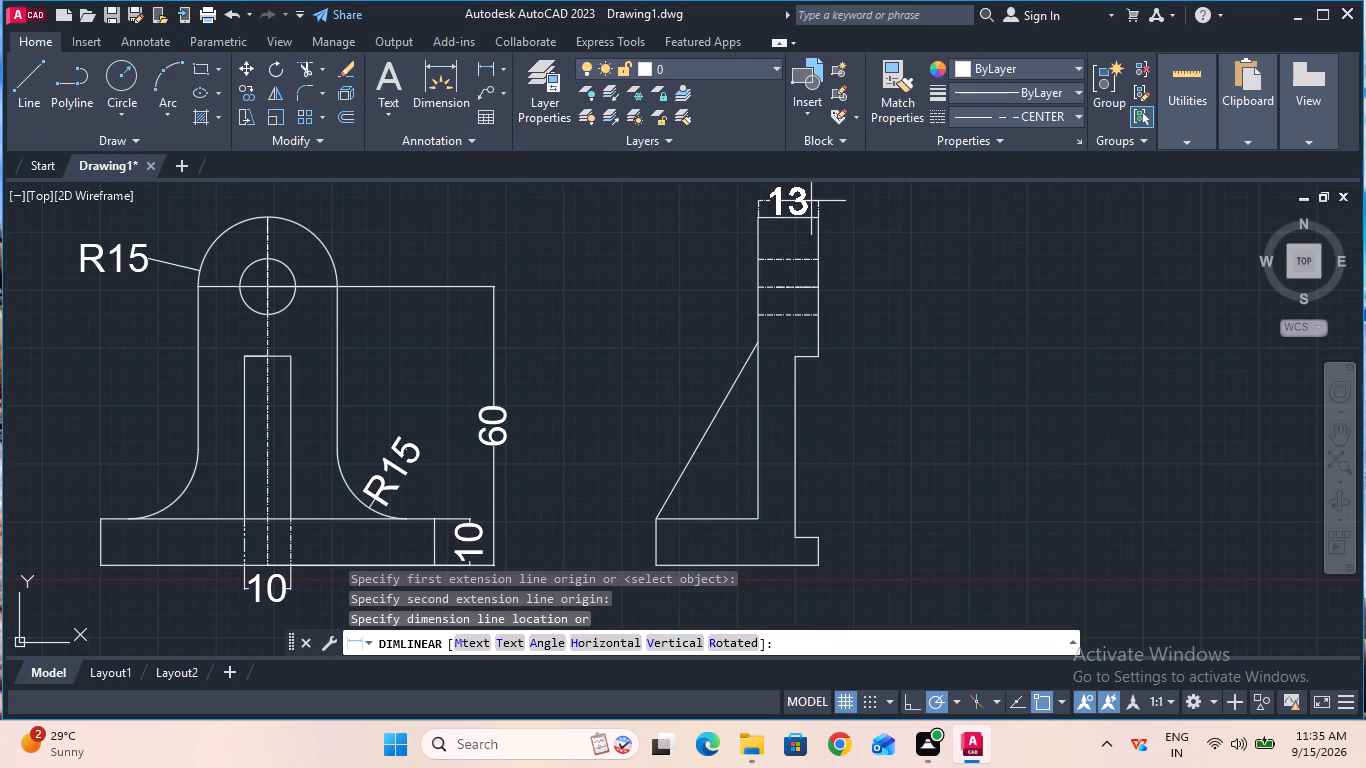
{"action": "key", "text": "Escape"}
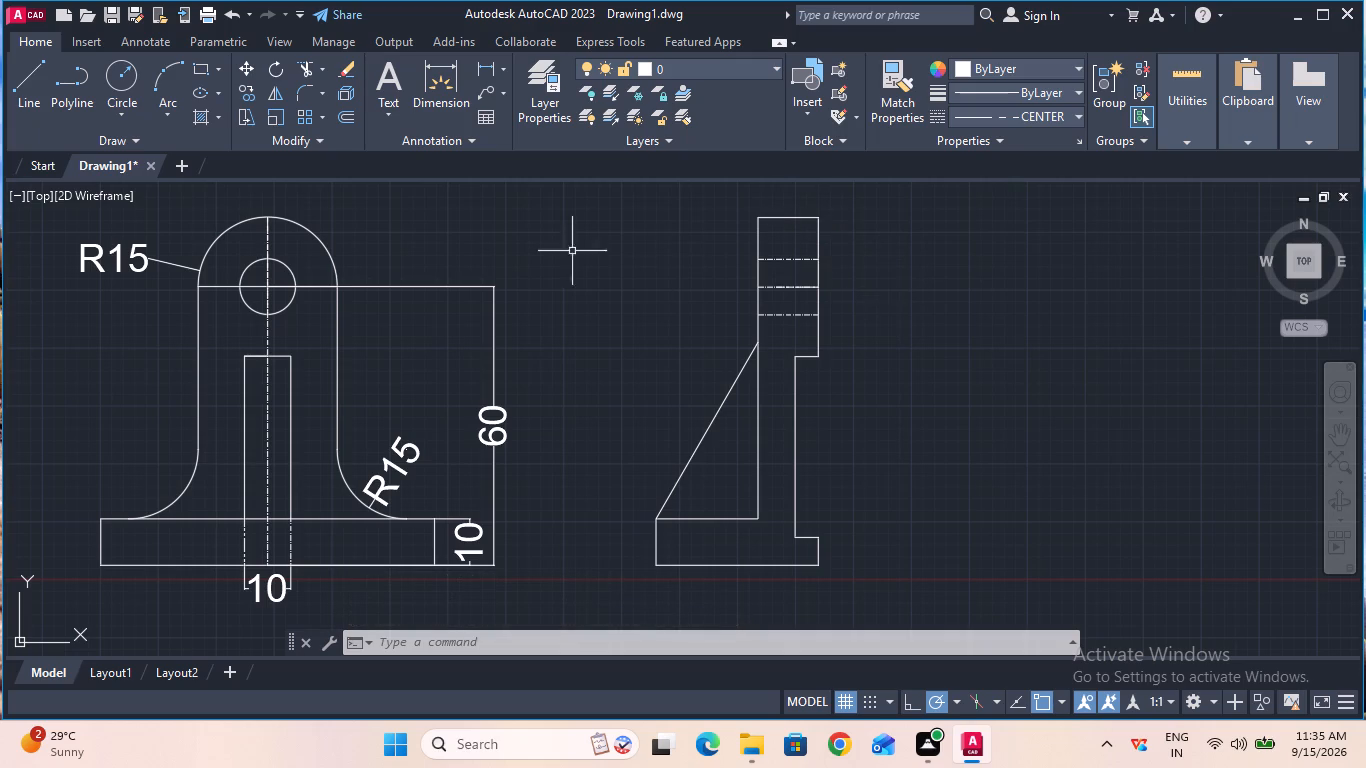
Hatch the side view's solid areas above and below the hole with the ANSI31 pattern at scale 14, excluding the rib.
{"action": "left_click", "coordinate": [201, 117]}
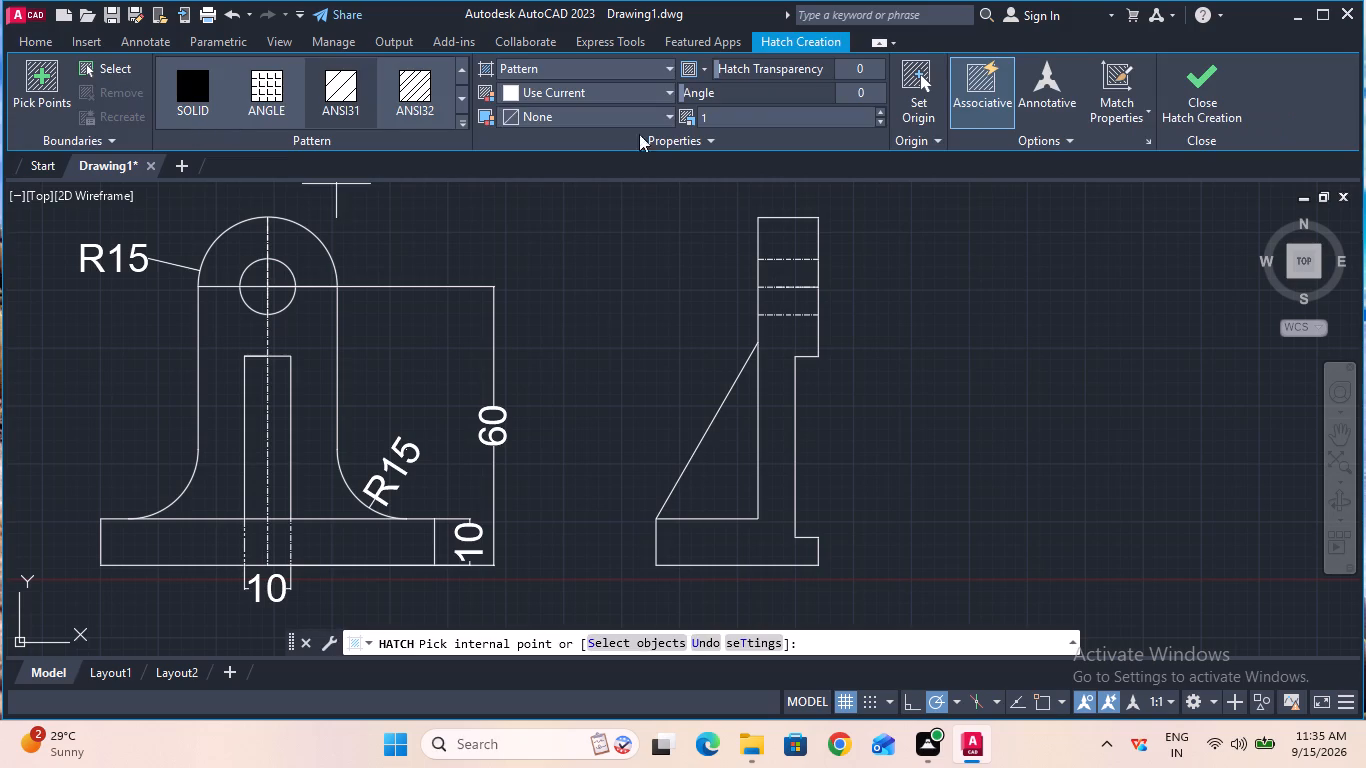
{"action": "triple_click", "coordinate": [874, 110]}
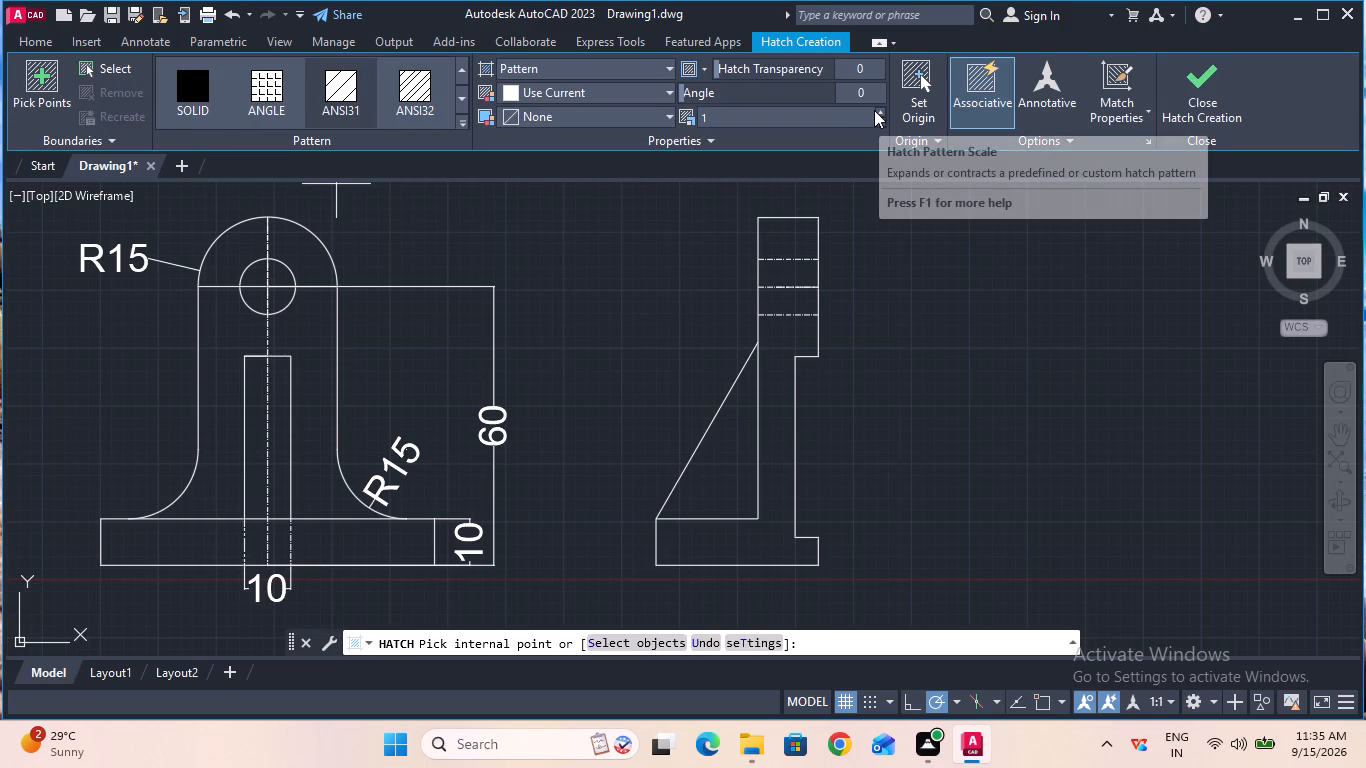
{"action": "left_click", "coordinate": [854, 111]}
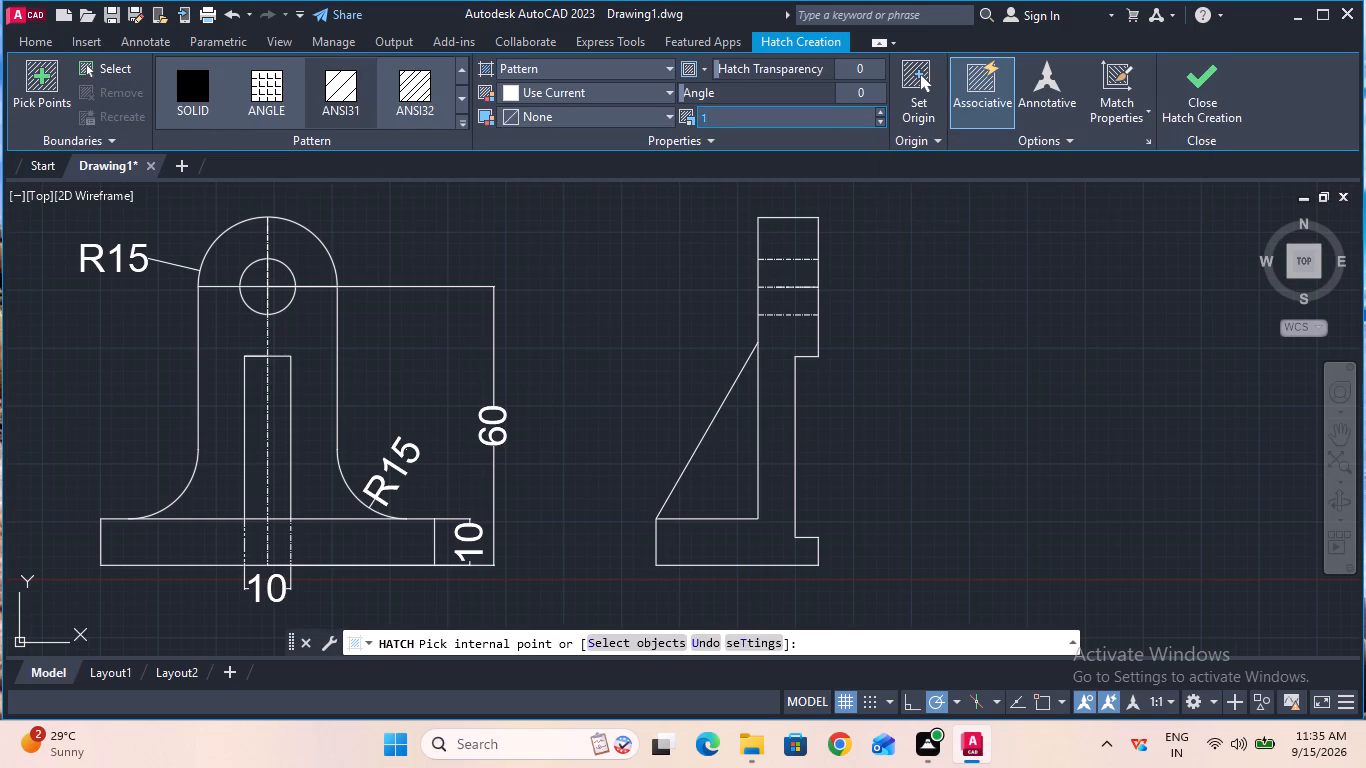
{"action": "type", "text": "14"}
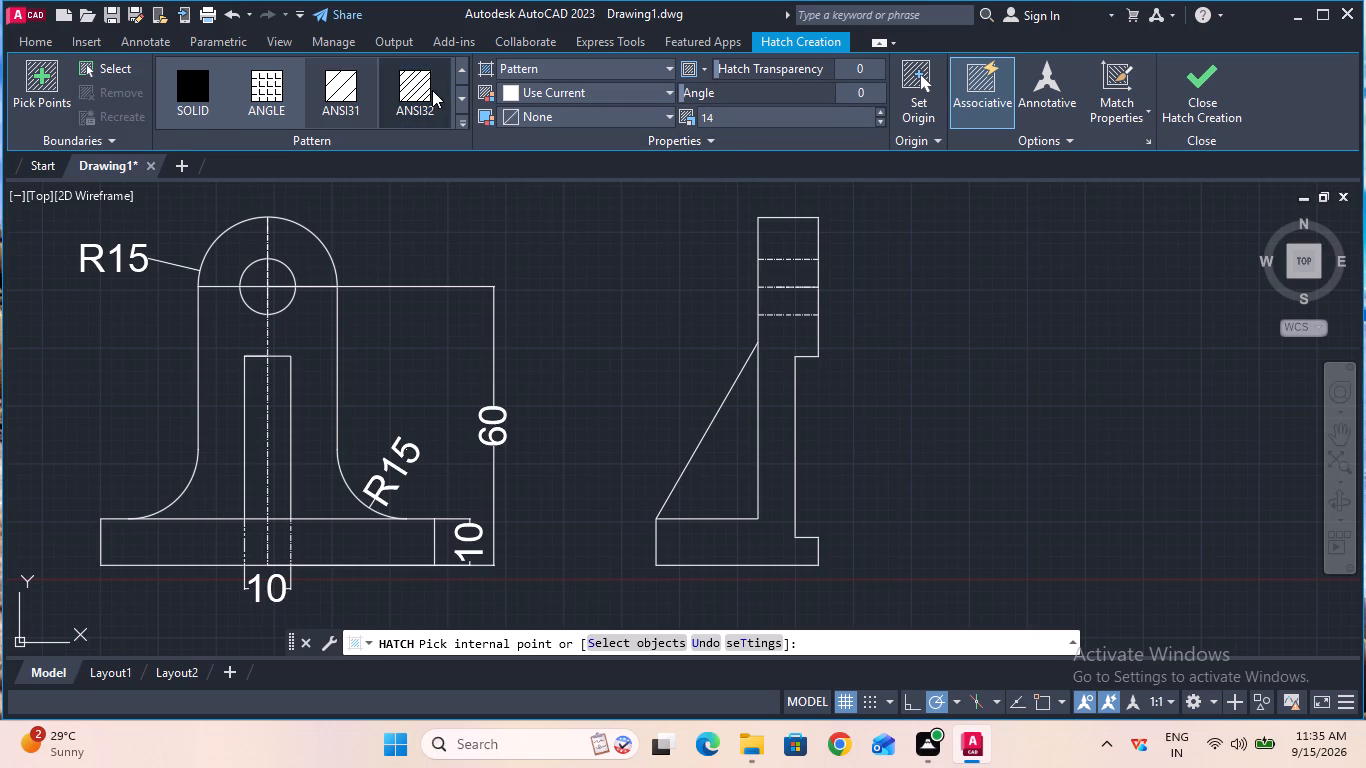
{"action": "left_click", "coordinate": [355, 81]}
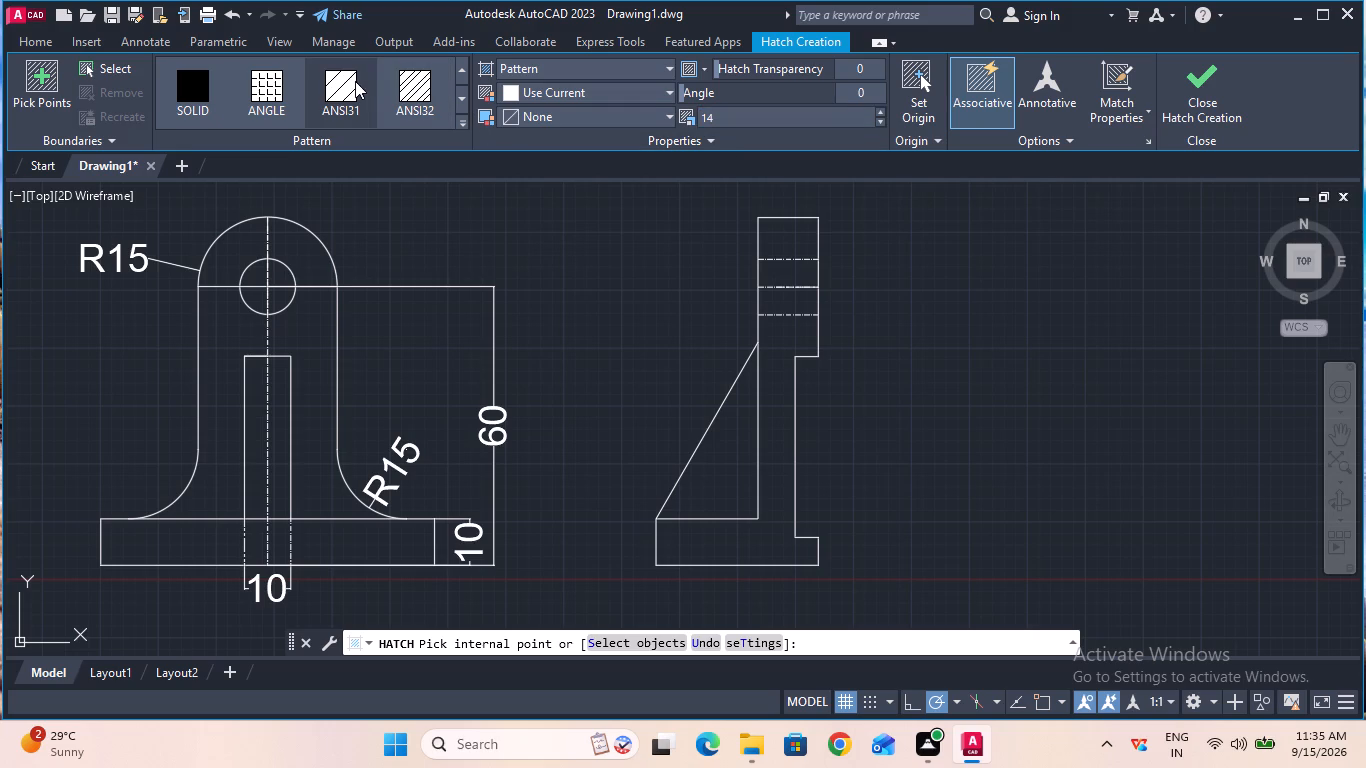
{"action": "left_click", "coordinate": [782, 235]}
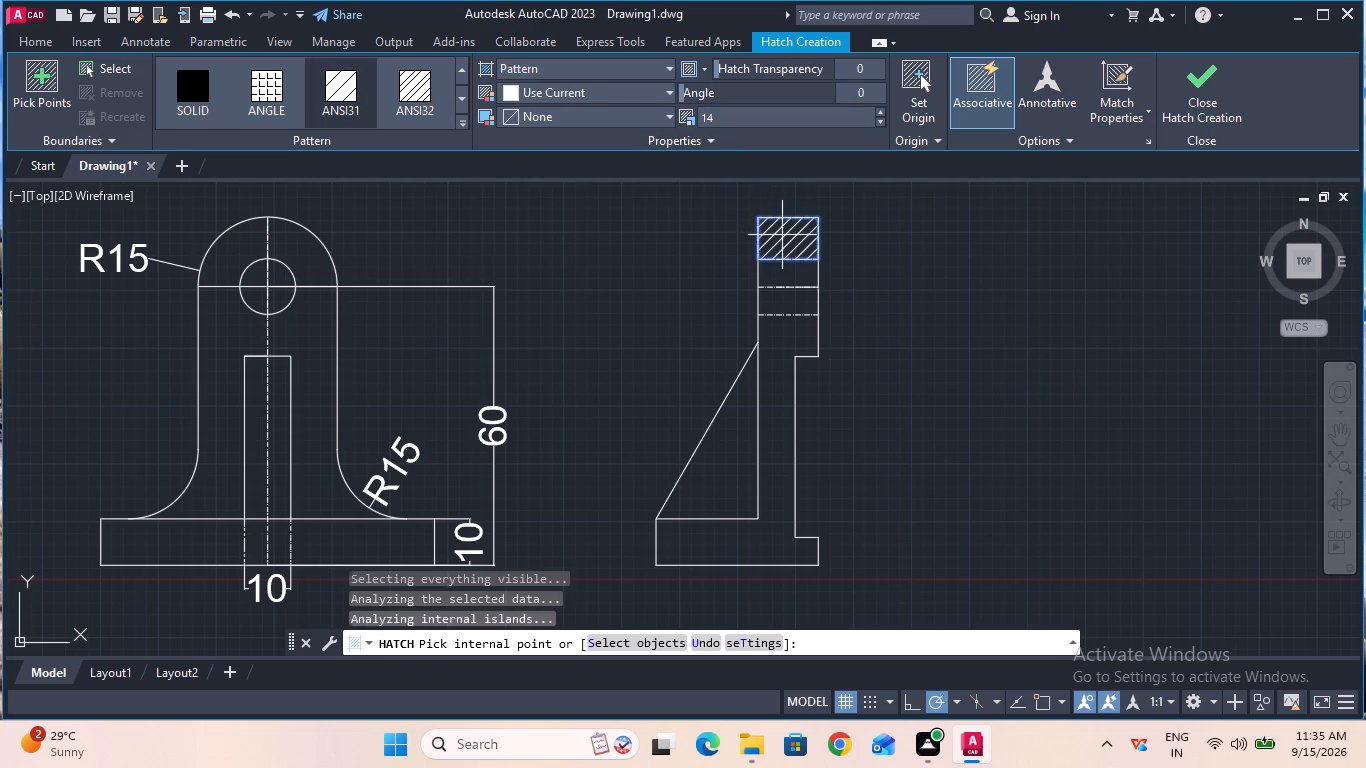
{"action": "left_click", "coordinate": [782, 319]}
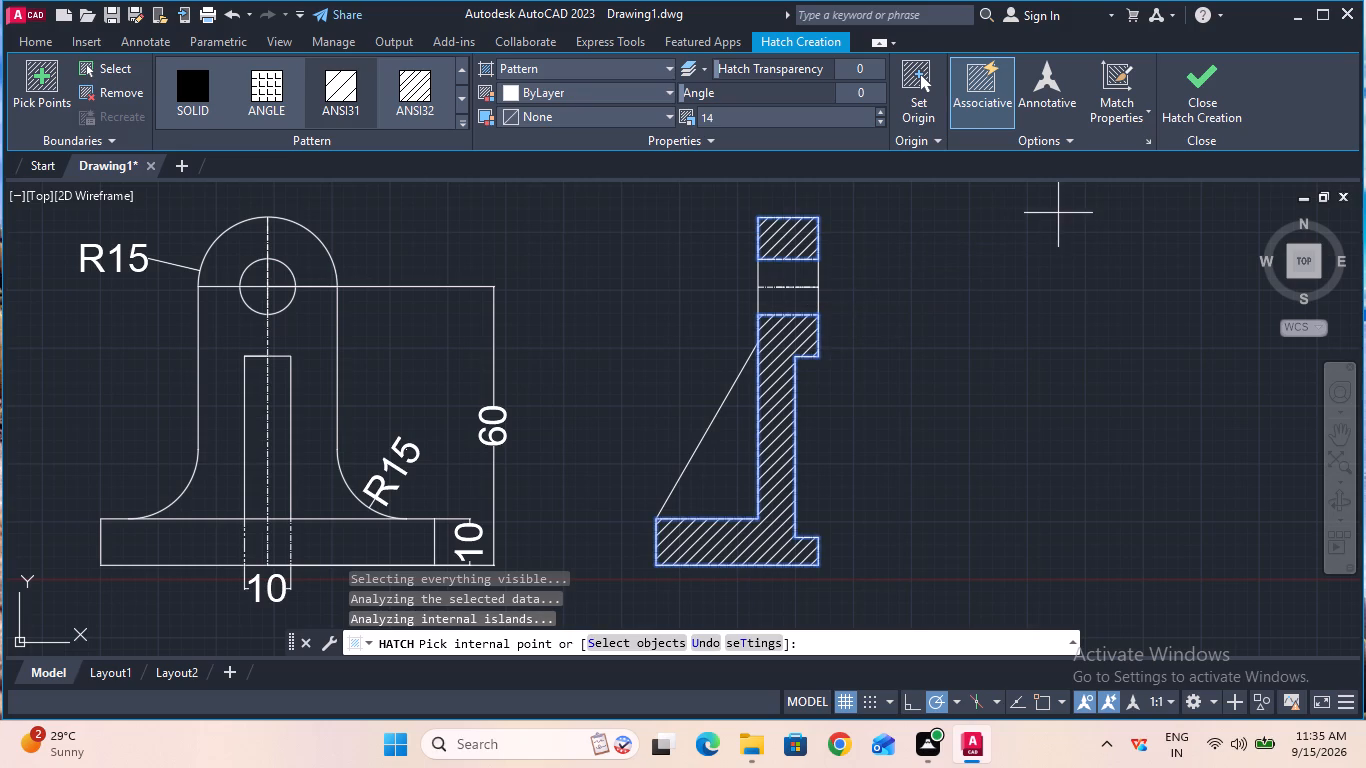
{"action": "left_click", "coordinate": [1189, 110]}
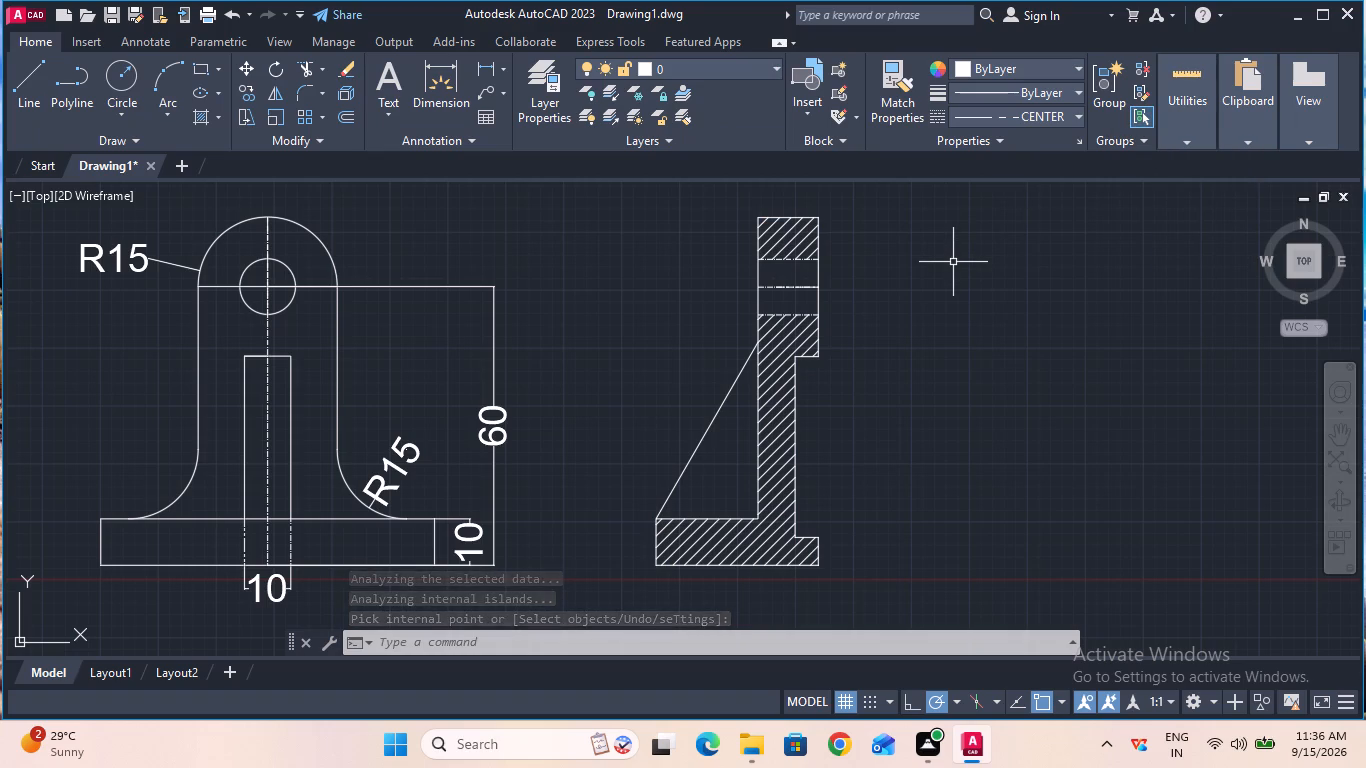
Select the whole side view, including its hatching, and apply the Join command to it.
{"action": "left_click", "coordinate": [610, 196]}
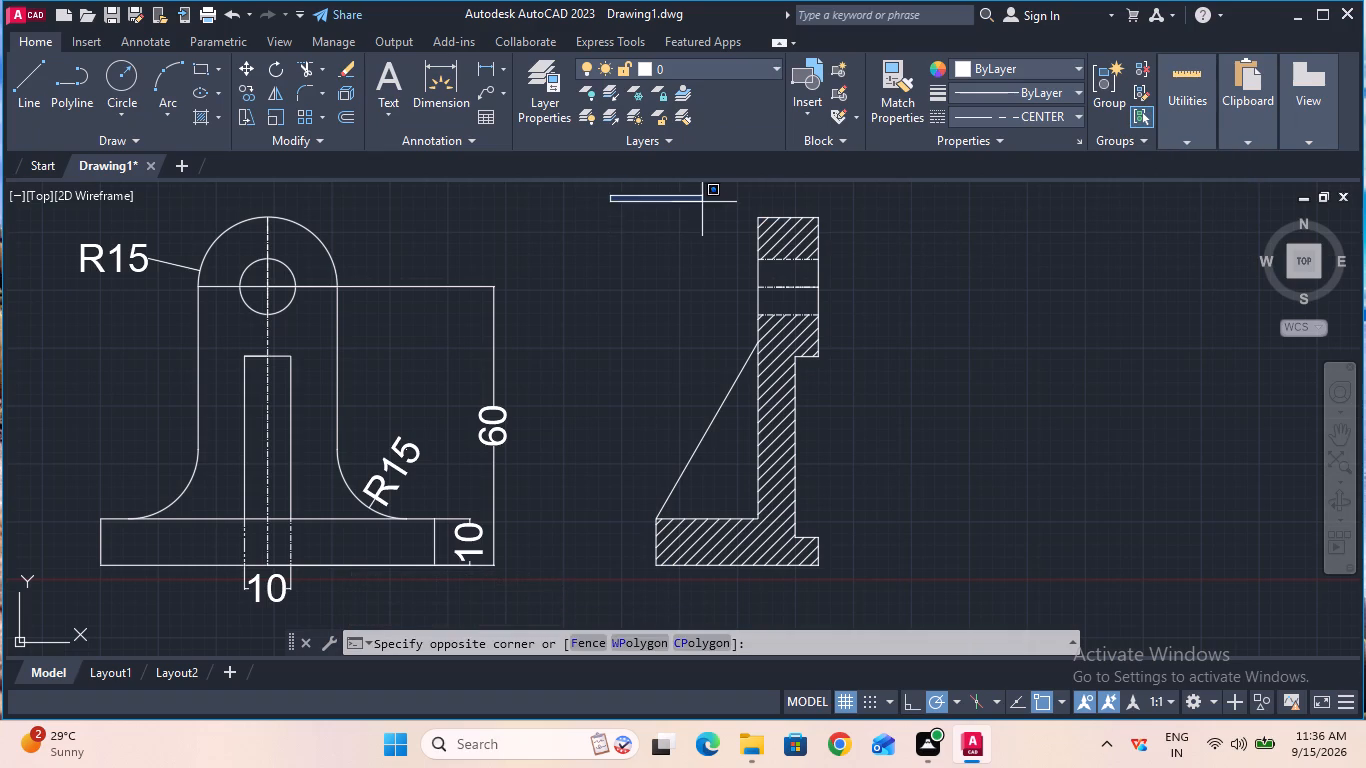
{"action": "double_click", "coordinate": [937, 599]}
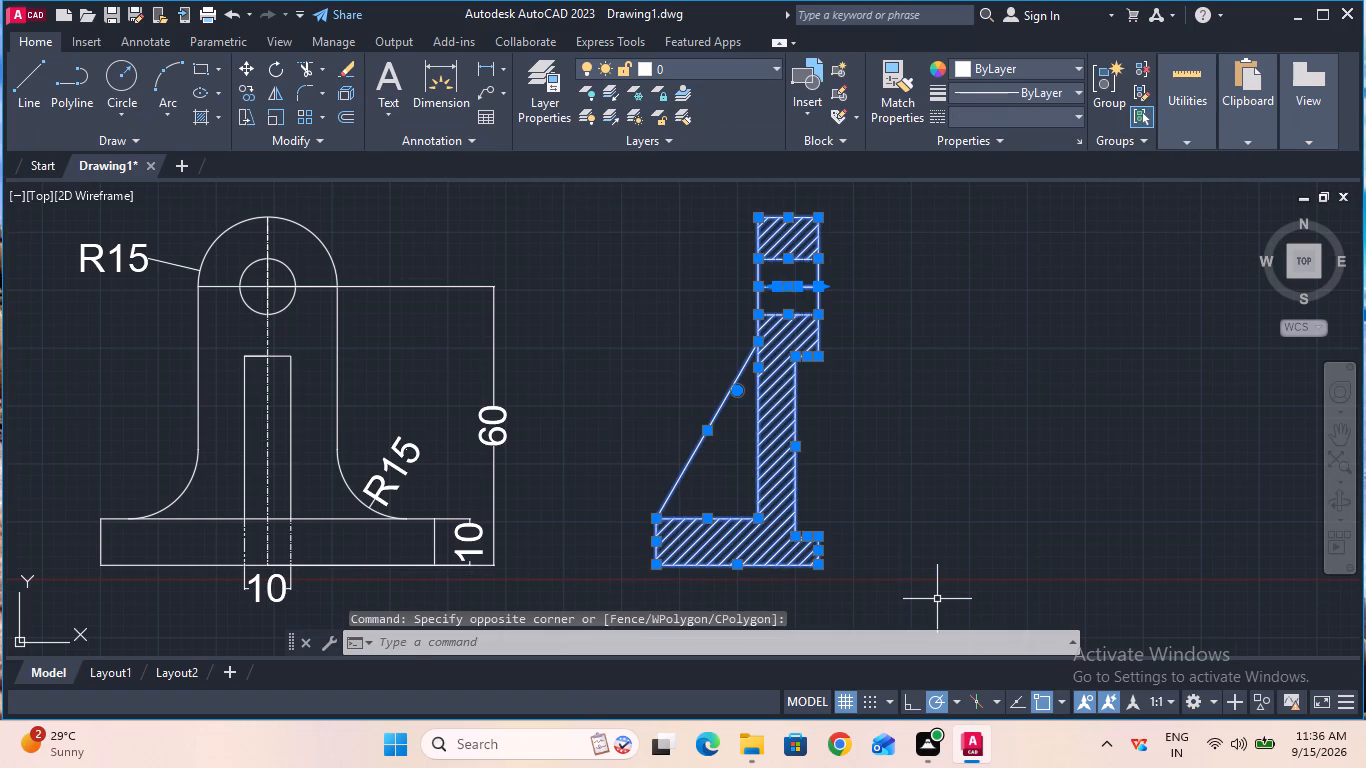
{"action": "type", "text": "join"}
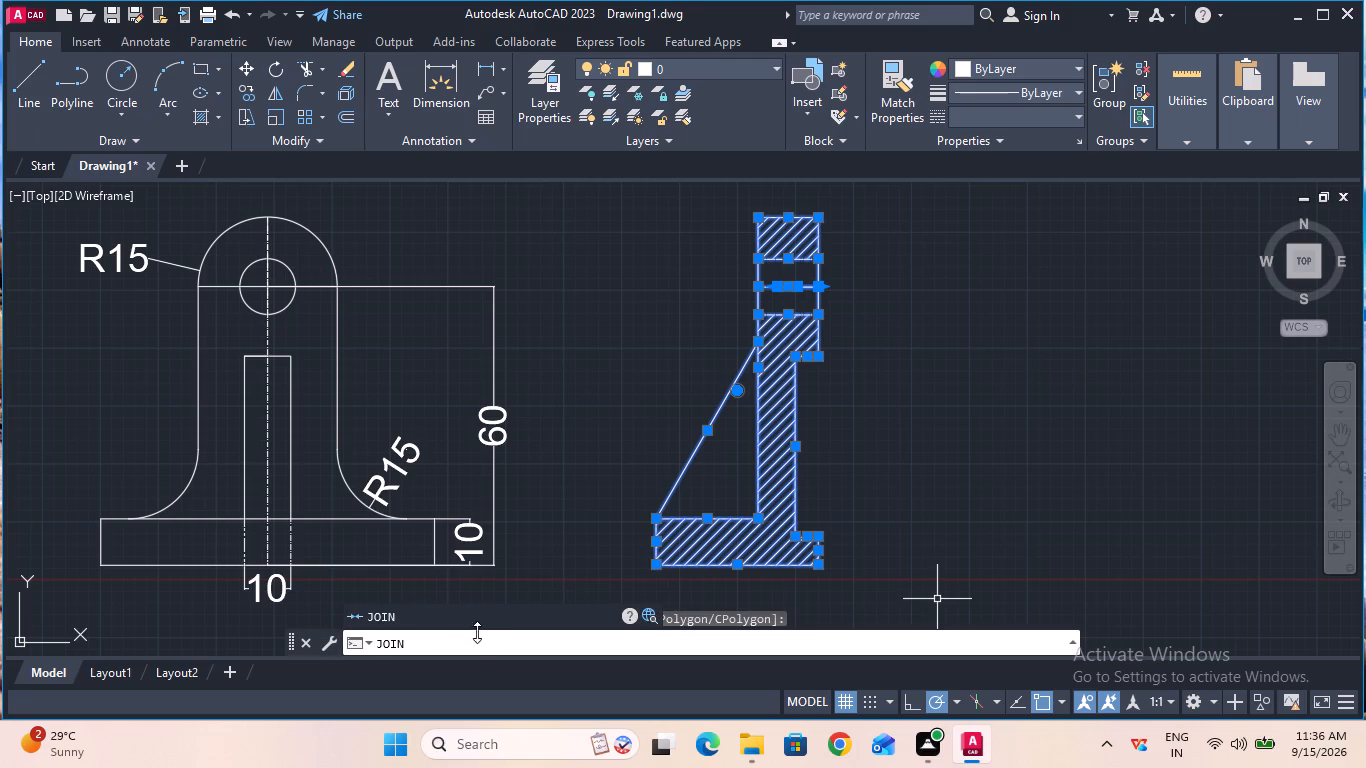
{"action": "left_click", "coordinate": [478, 620]}
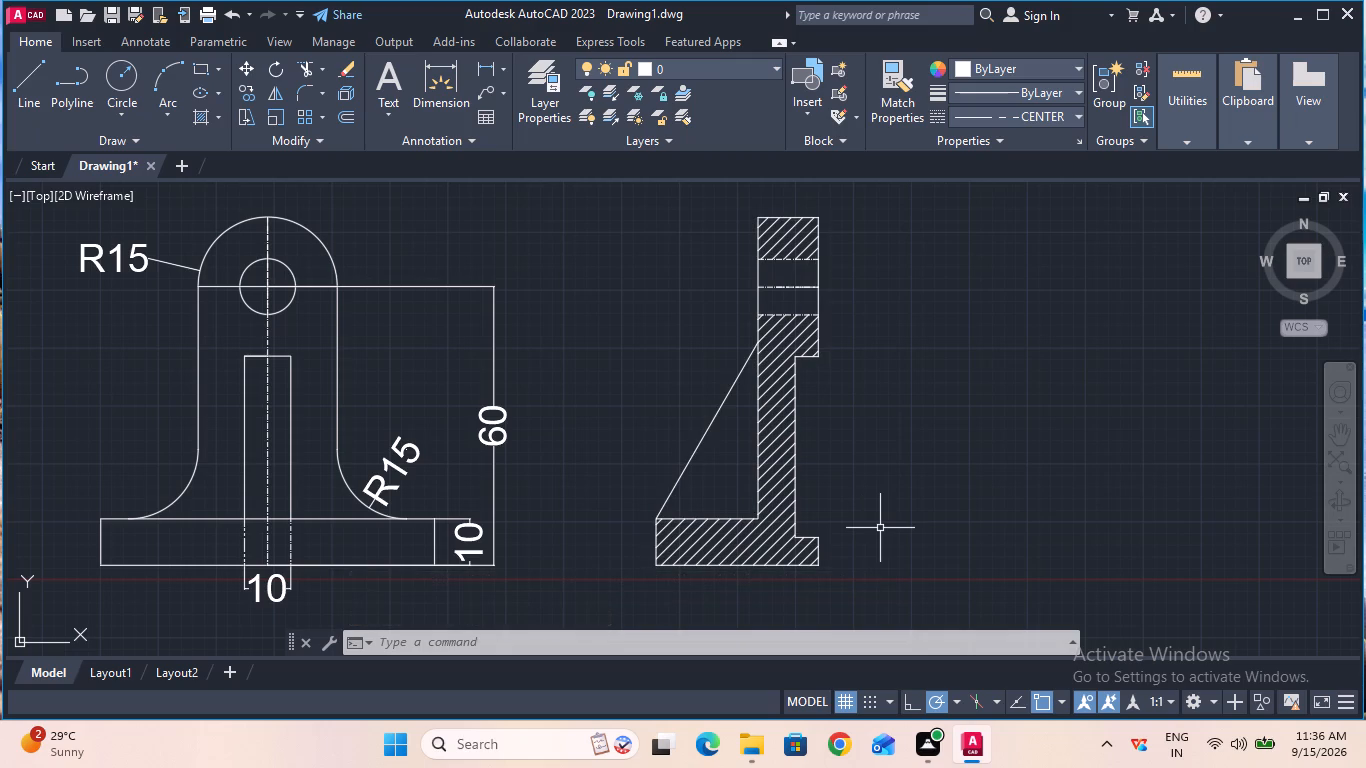
Add a linear dimension for the upper block's width above its top edge in the side view.
{"action": "left_click", "coordinate": [493, 69]}
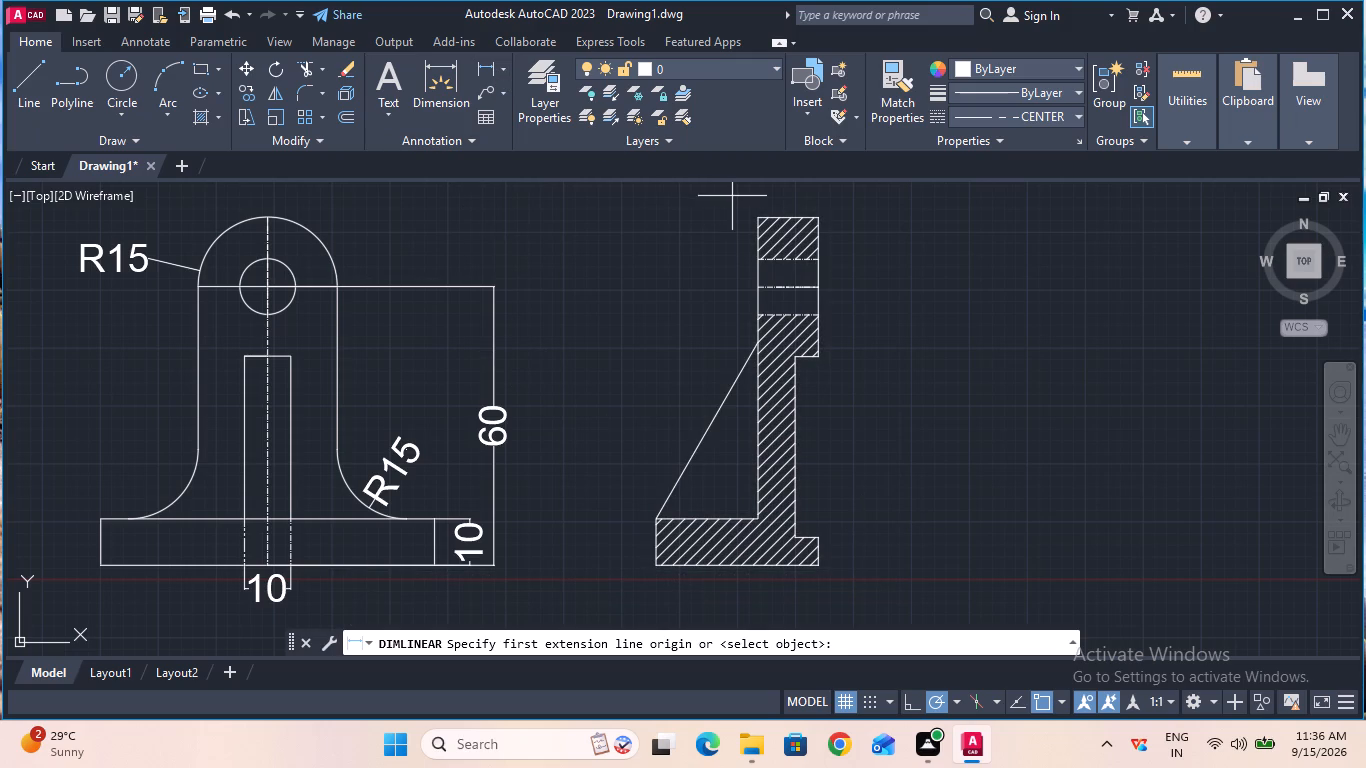
{"action": "left_click", "coordinate": [761, 214]}
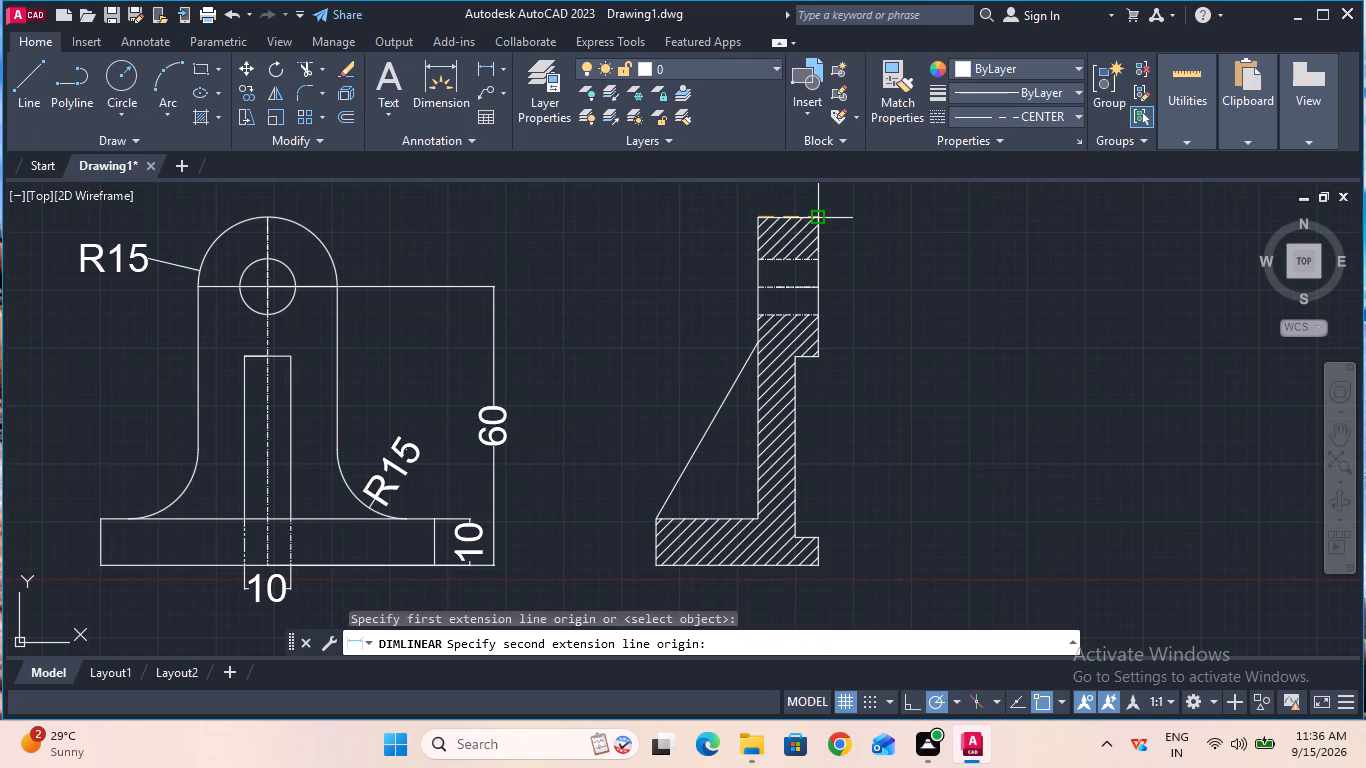
{"action": "left_click", "coordinate": [818, 217]}
{"action": "left_click", "coordinate": [816, 201]}
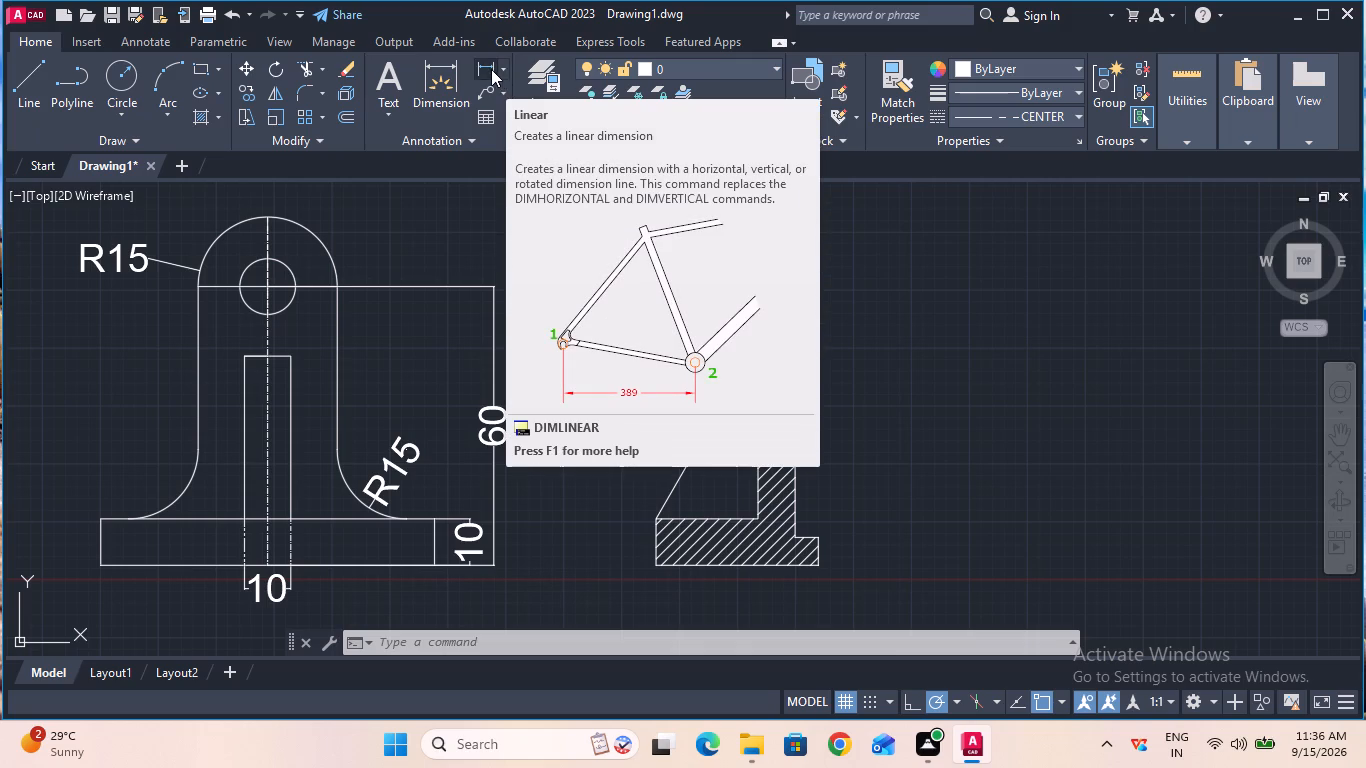
Add linear dimensions for the width and height of the small step at the base's right end in the side view.
{"action": "left_click", "coordinate": [490, 69]}
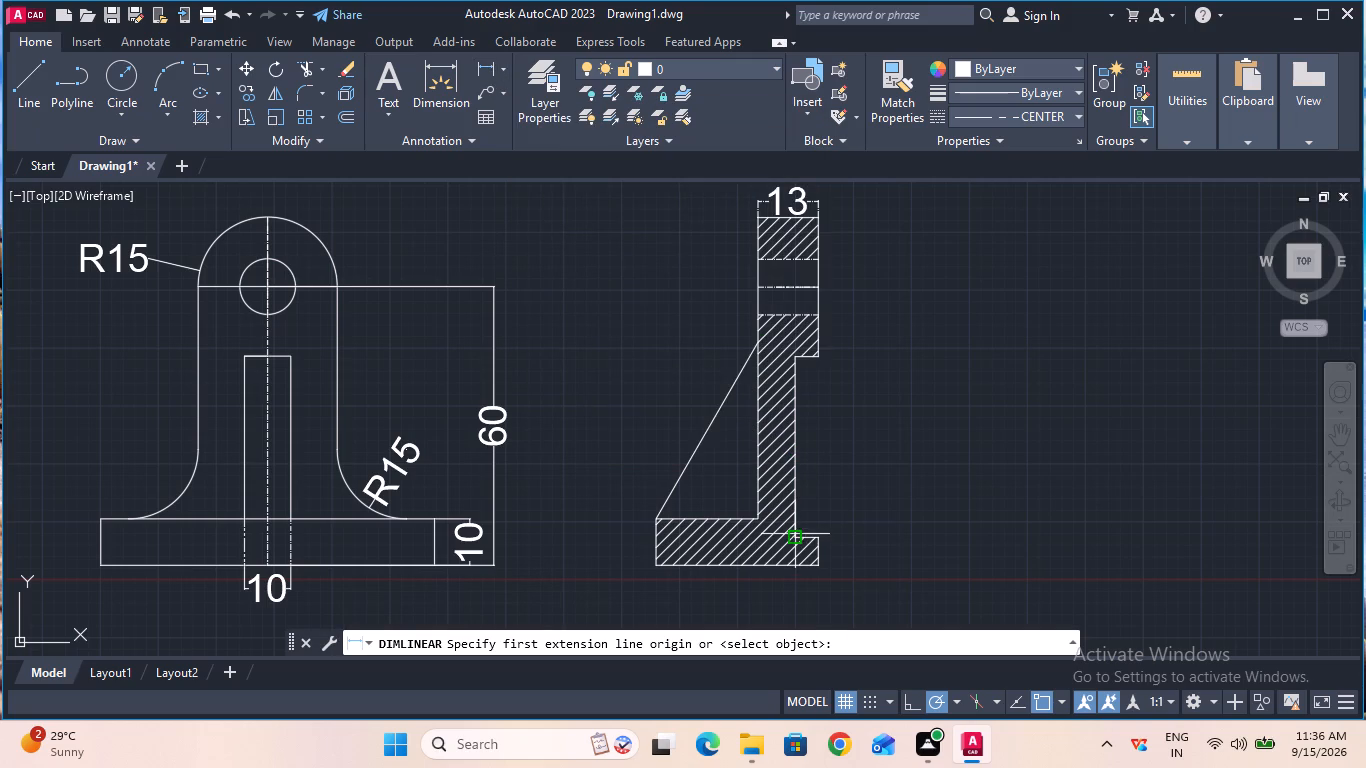
{"action": "left_click", "coordinate": [795, 534]}
{"action": "left_click", "coordinate": [818, 539]}
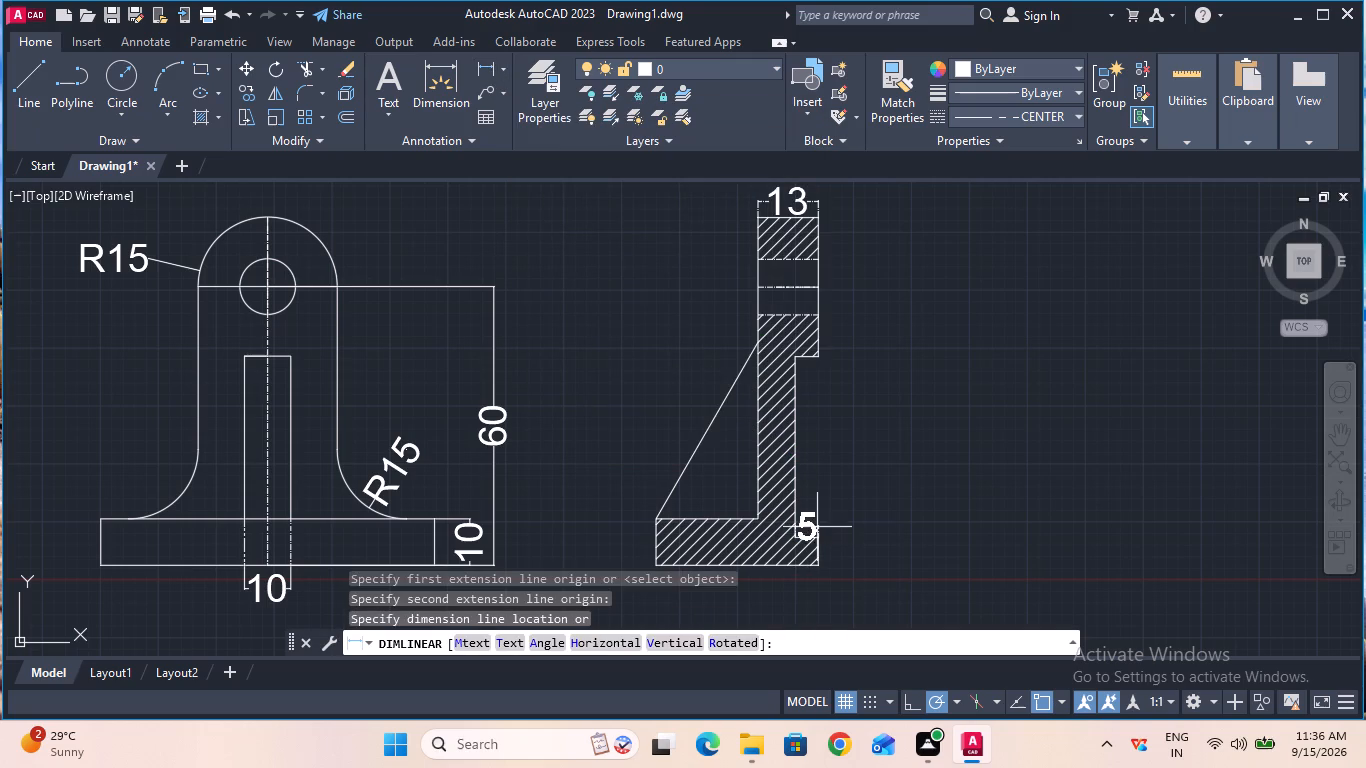
{"action": "left_click", "coordinate": [815, 514]}
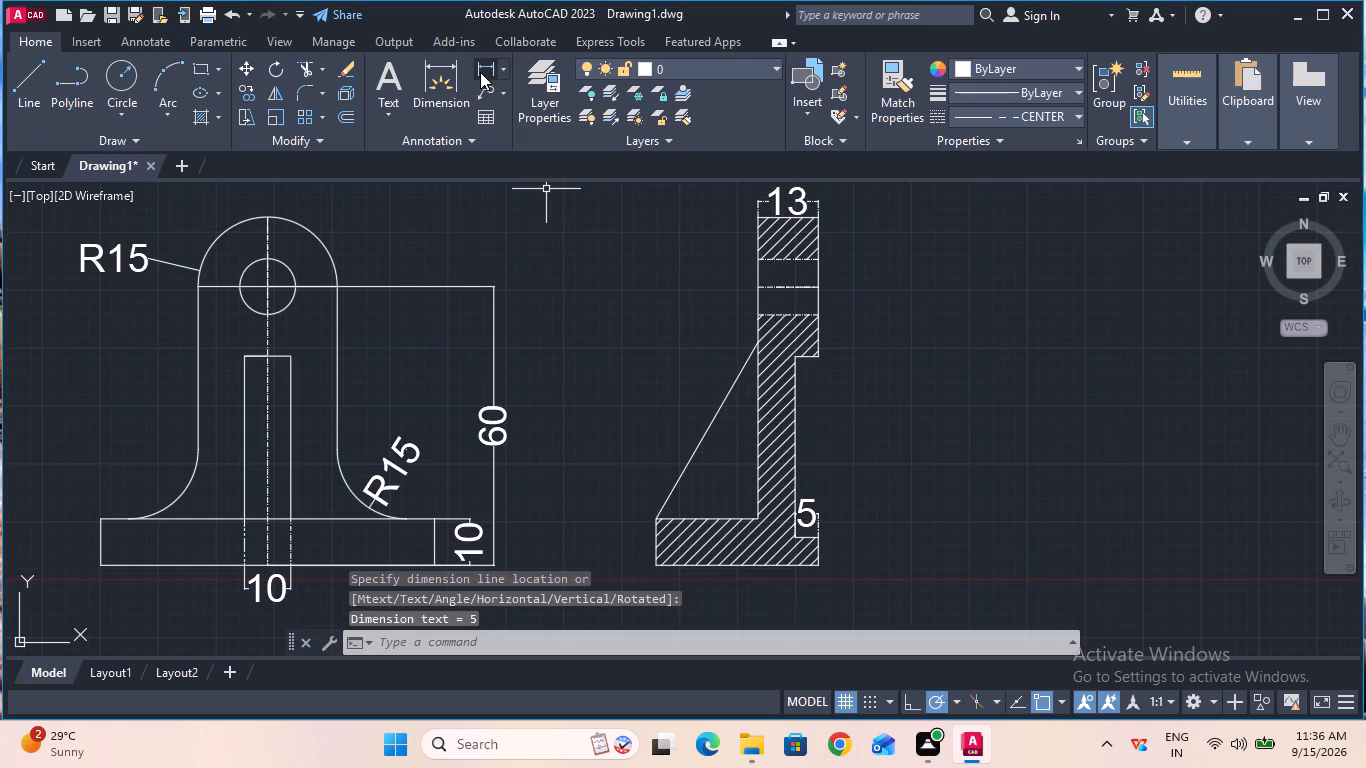
{"action": "left_click", "coordinate": [480, 72]}
{"action": "left_click", "coordinate": [824, 540]}
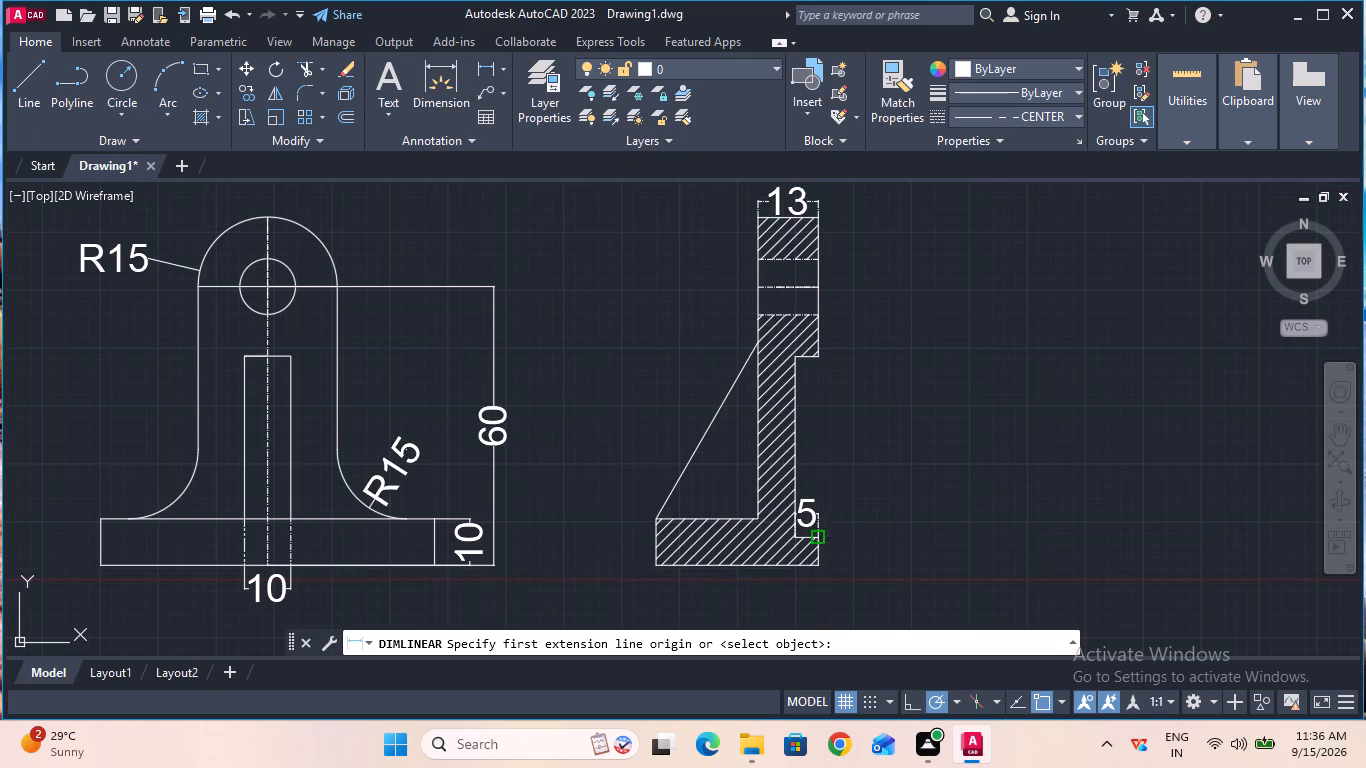
{"action": "left_click", "coordinate": [815, 565]}
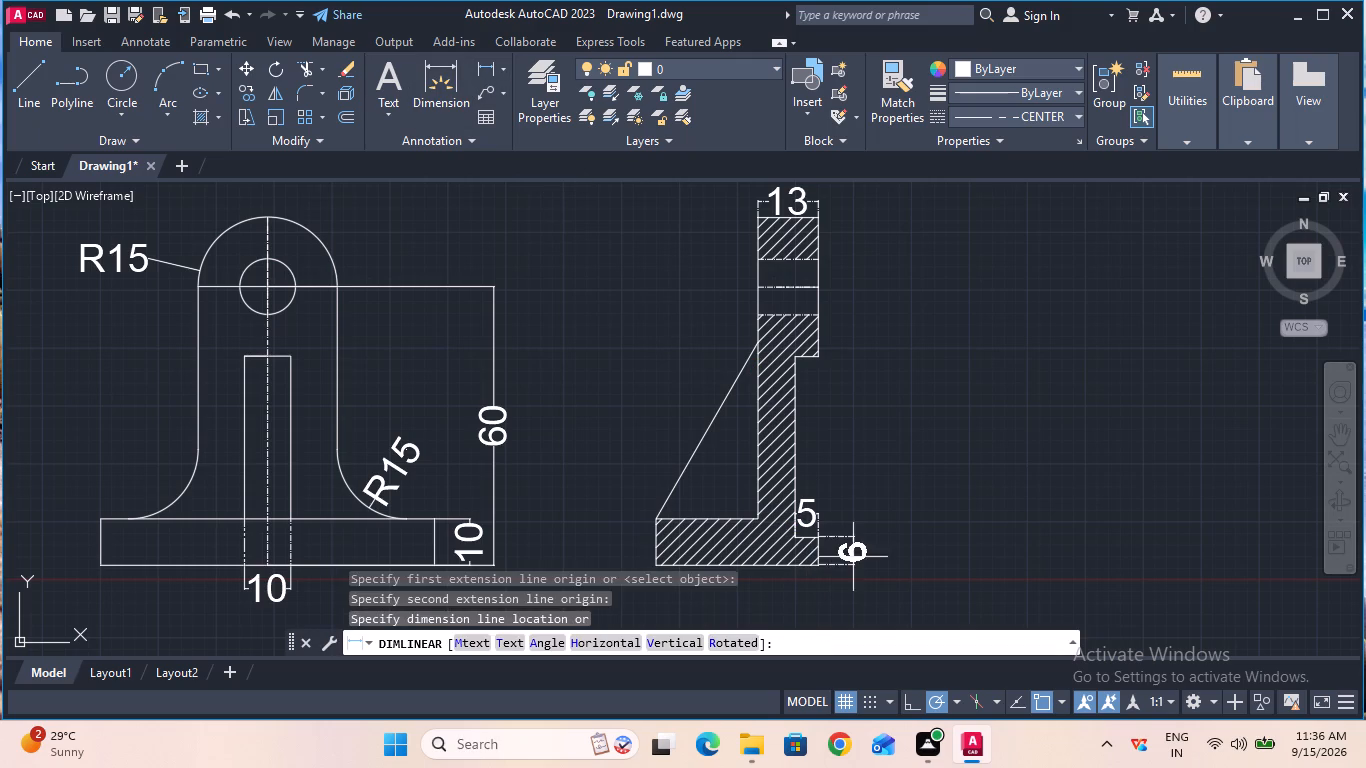
{"action": "left_click", "coordinate": [858, 557]}
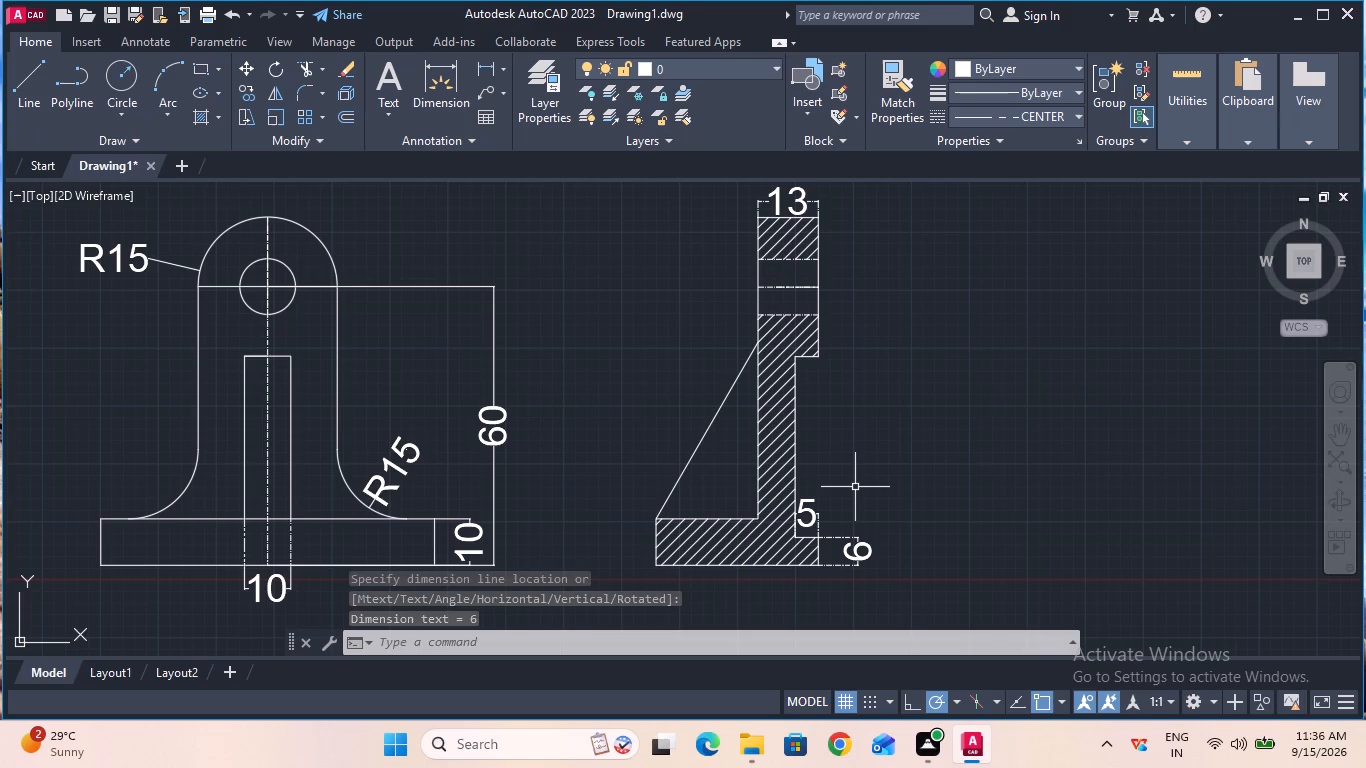
Add a linear dimension for the overall base width below the side view.
{"action": "left_click", "coordinate": [484, 69]}
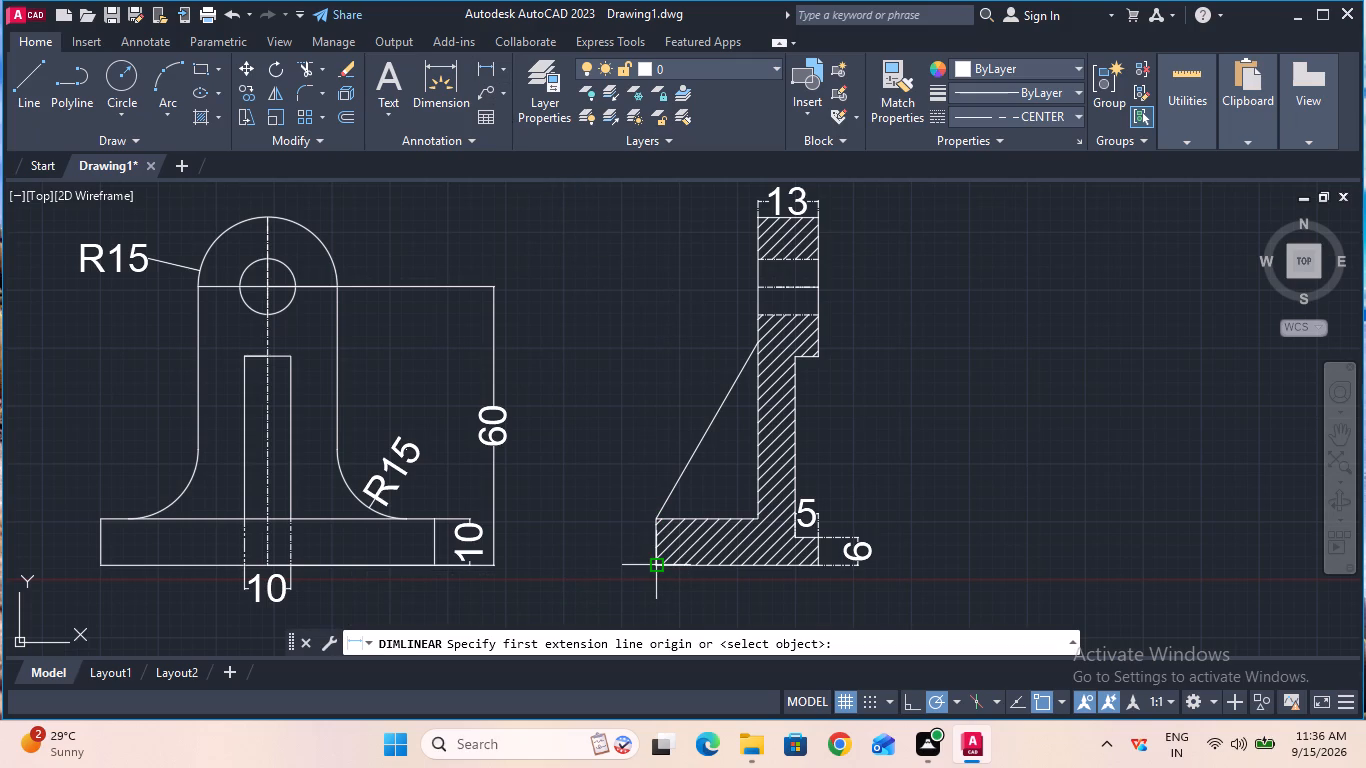
{"action": "left_click", "coordinate": [657, 568]}
{"action": "left_click", "coordinate": [822, 568]}
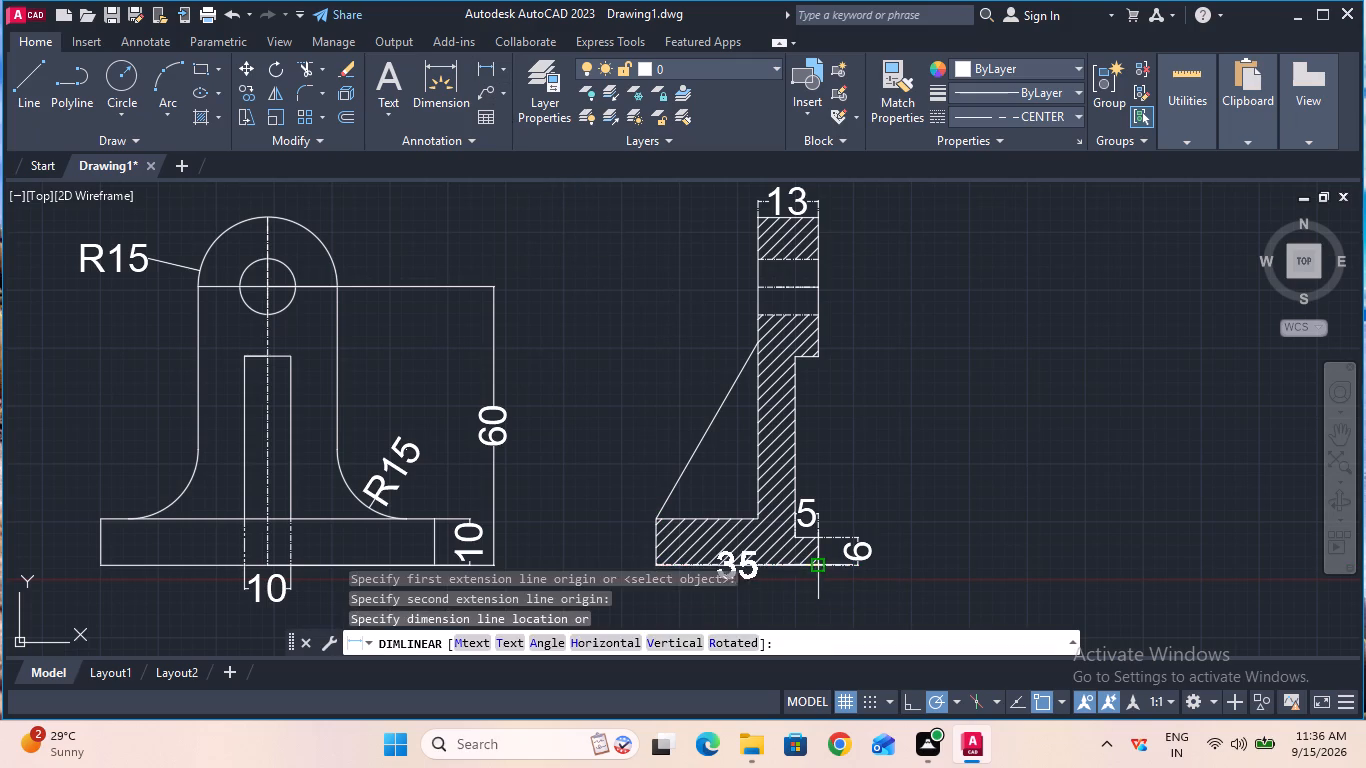
{"action": "left_click", "coordinate": [823, 598]}
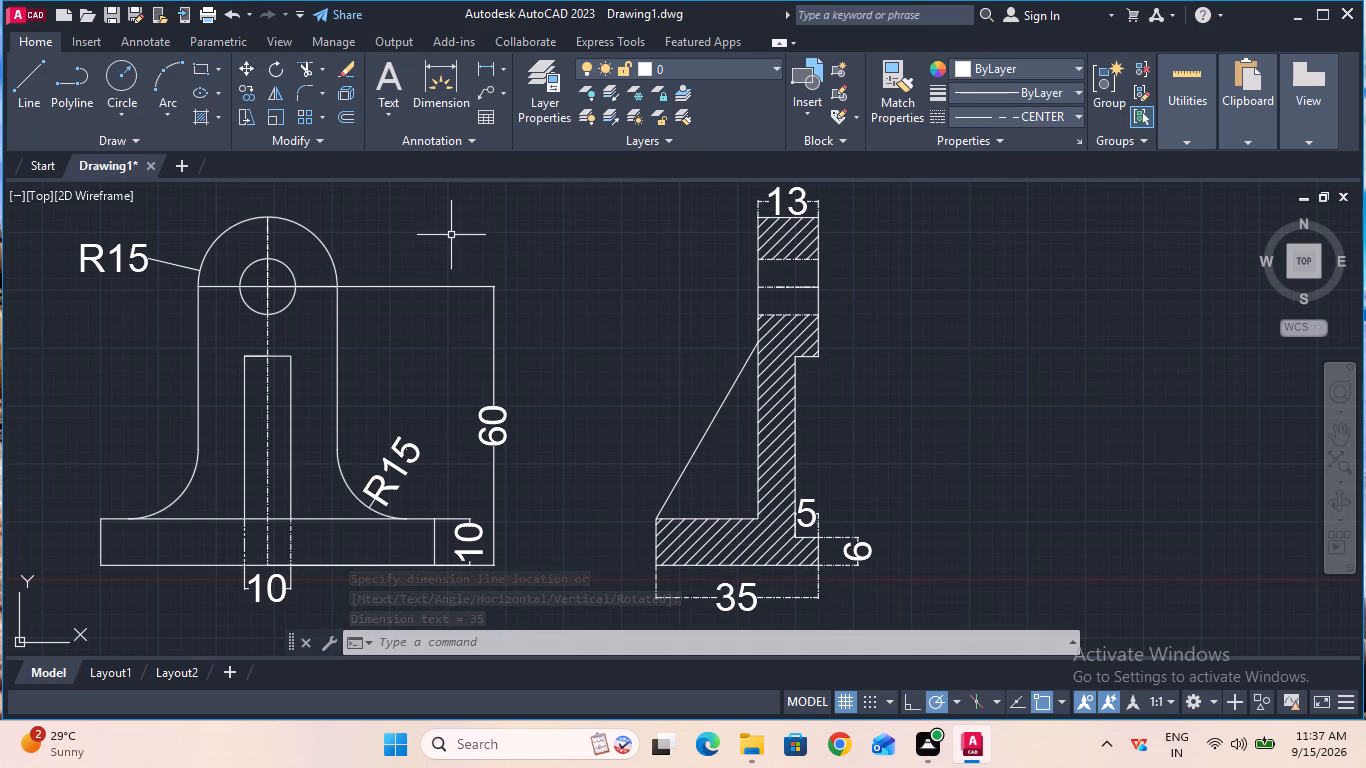
Add an angular dimension between the rib's sloped line and the base's top edge, placed inside the rib.
{"action": "left_click", "coordinate": [500, 71]}
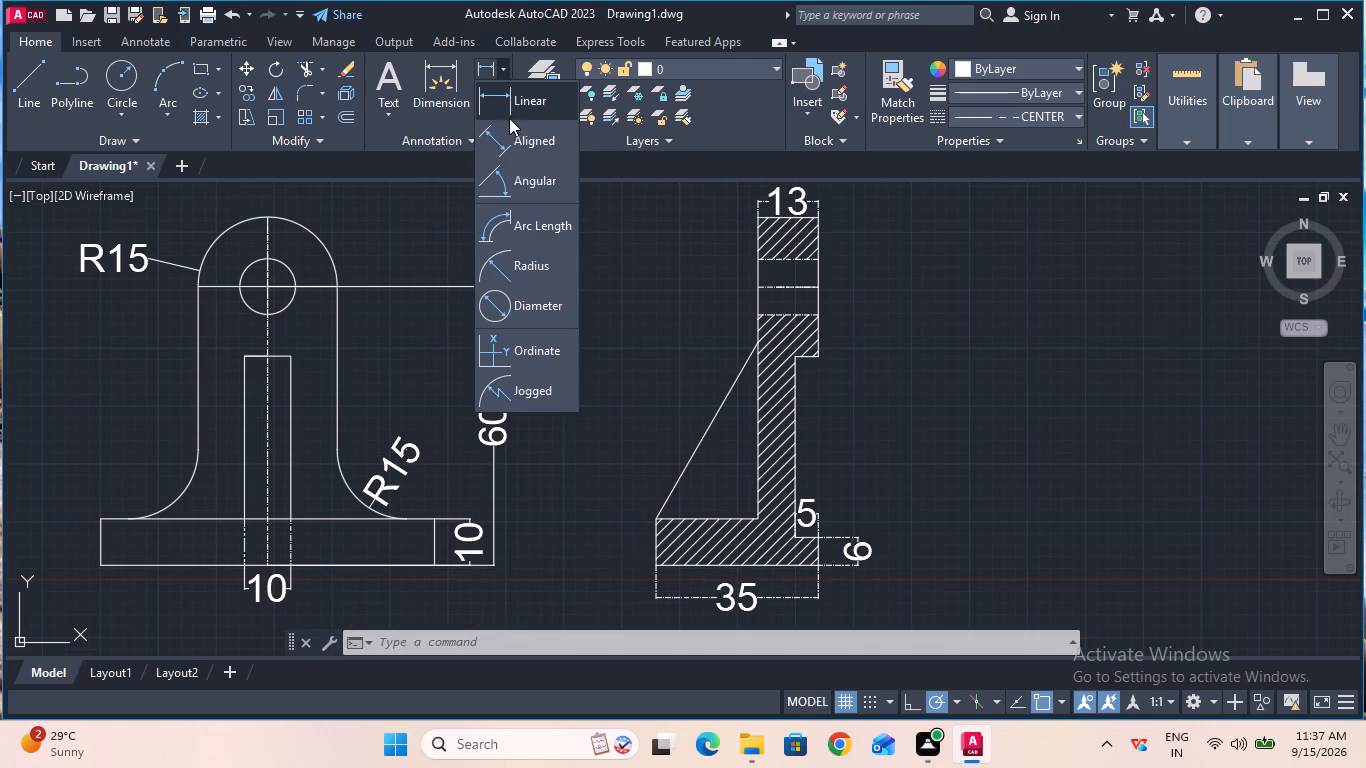
{"action": "left_click", "coordinate": [519, 186]}
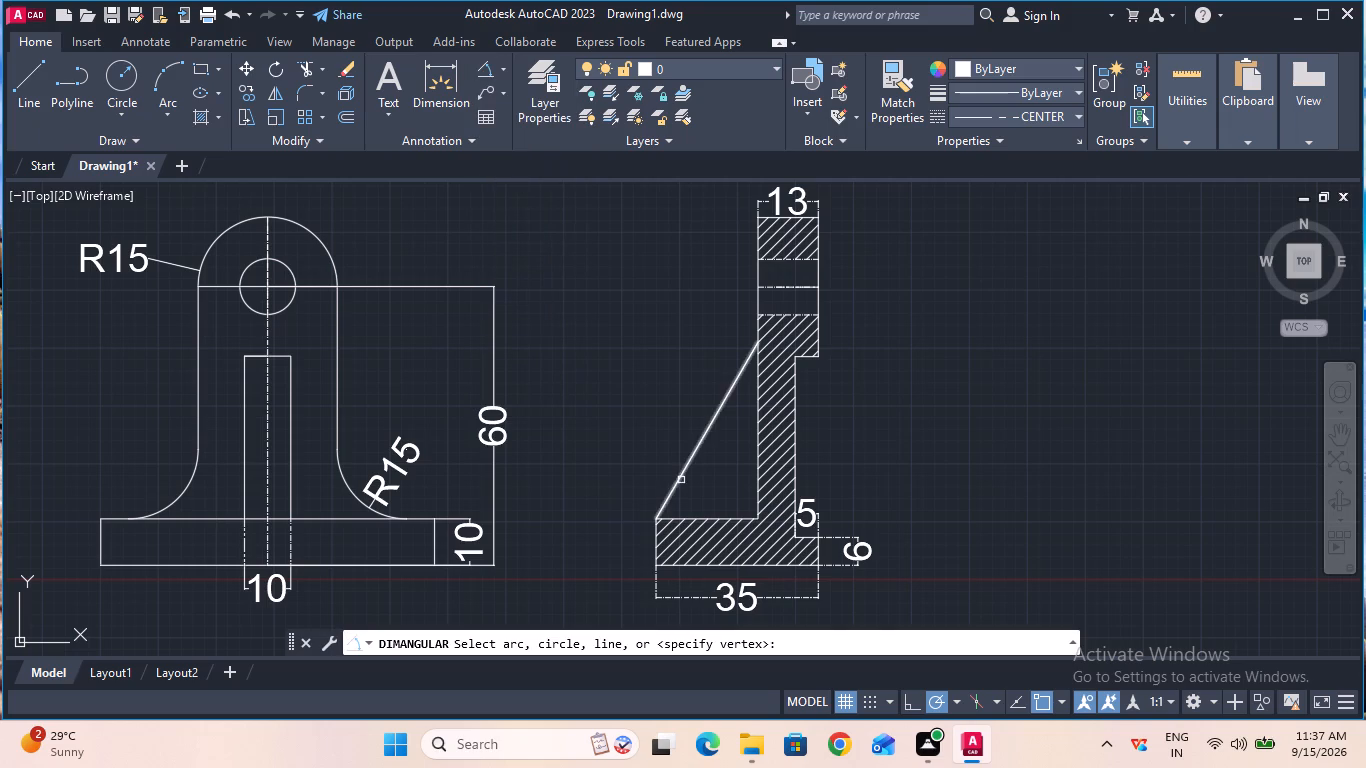
{"action": "left_click", "coordinate": [682, 480]}
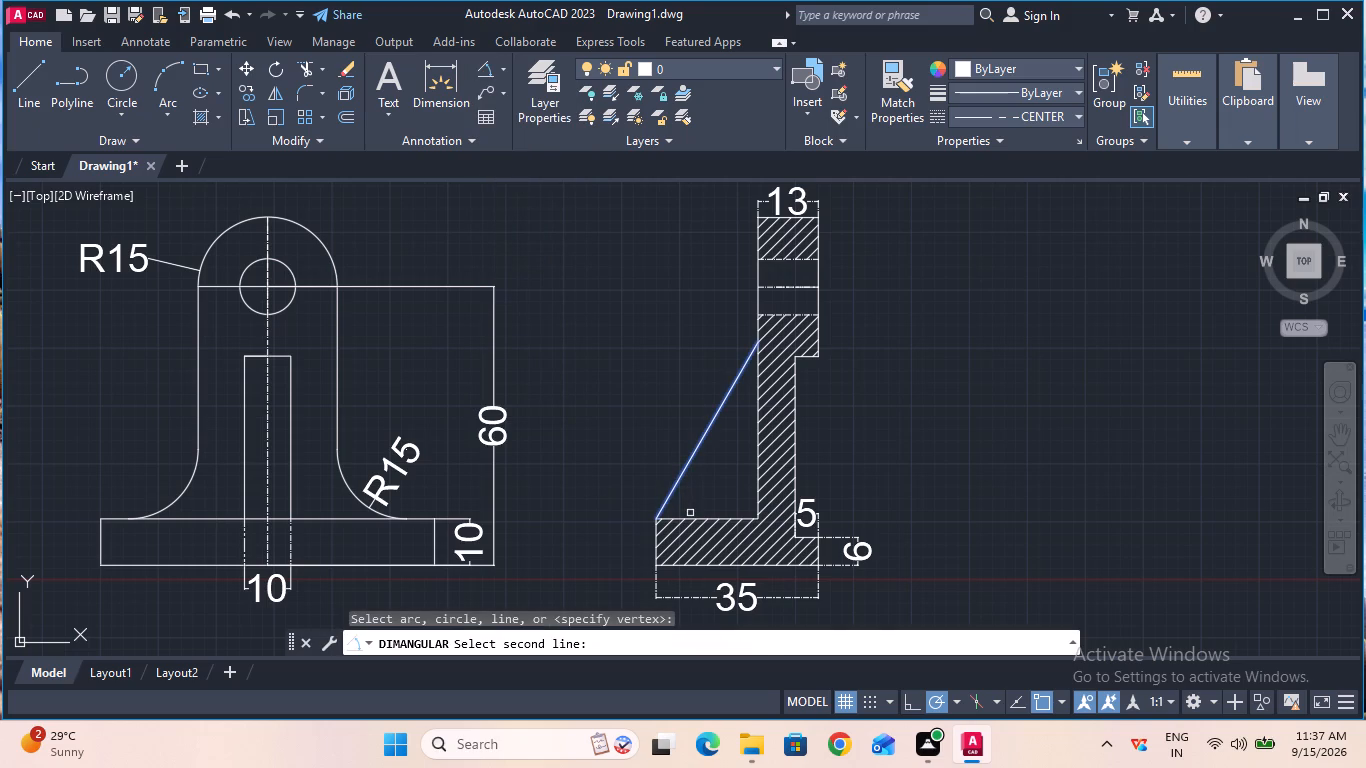
{"action": "left_click", "coordinate": [691, 517]}
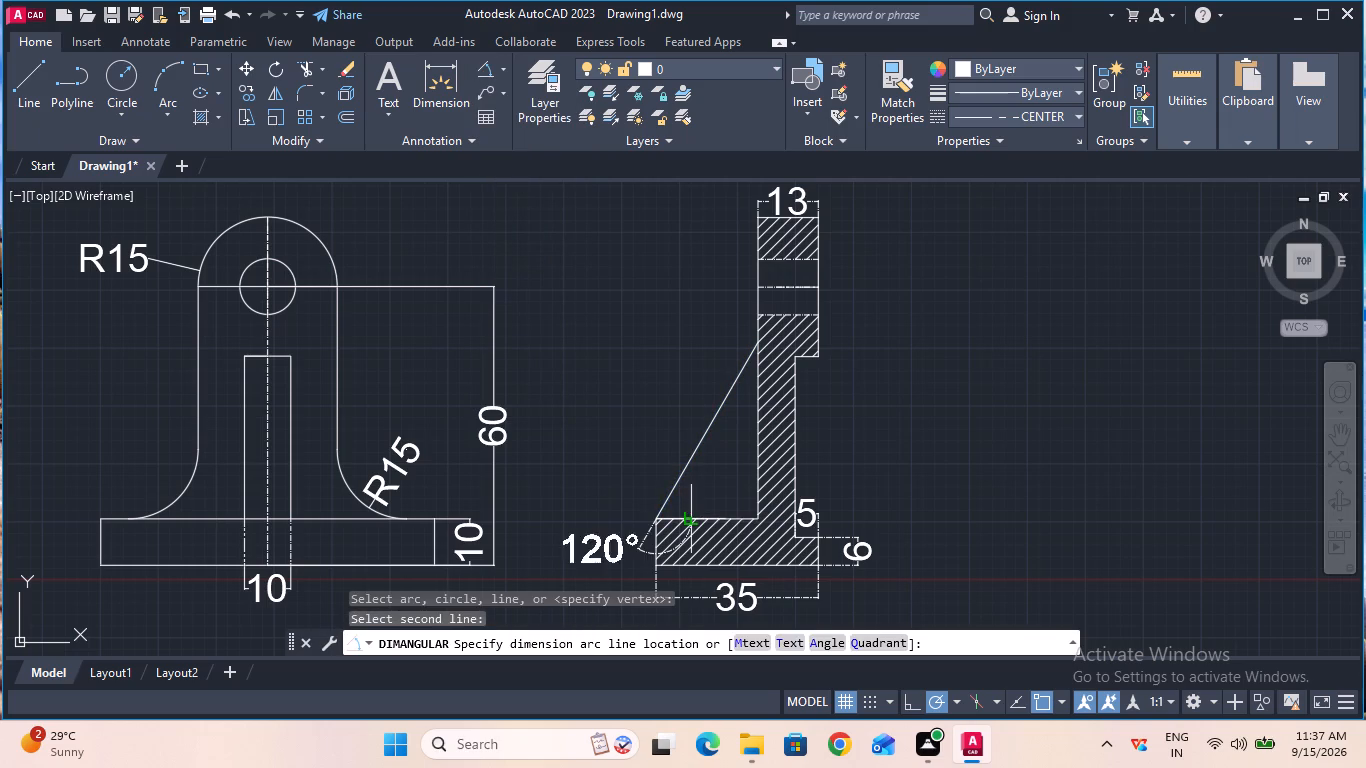
{"action": "left_click", "coordinate": [712, 483]}
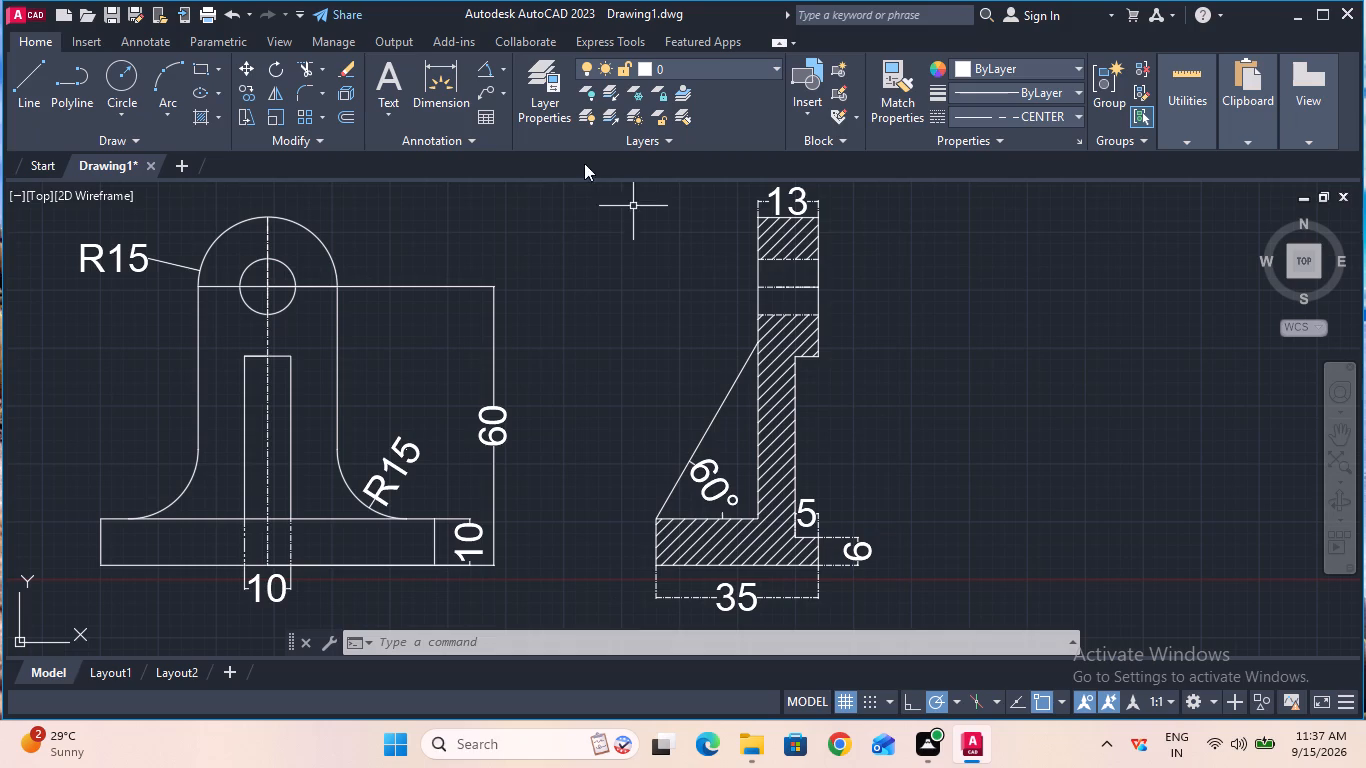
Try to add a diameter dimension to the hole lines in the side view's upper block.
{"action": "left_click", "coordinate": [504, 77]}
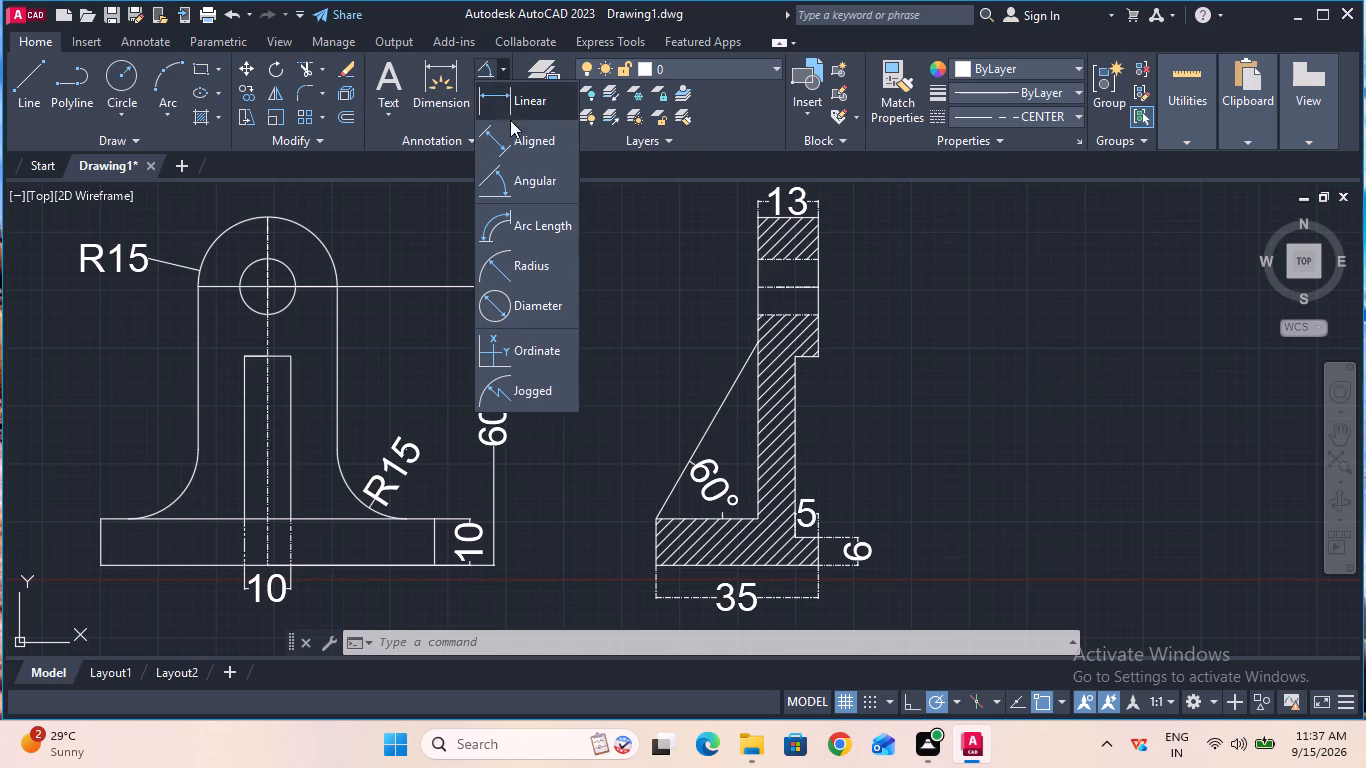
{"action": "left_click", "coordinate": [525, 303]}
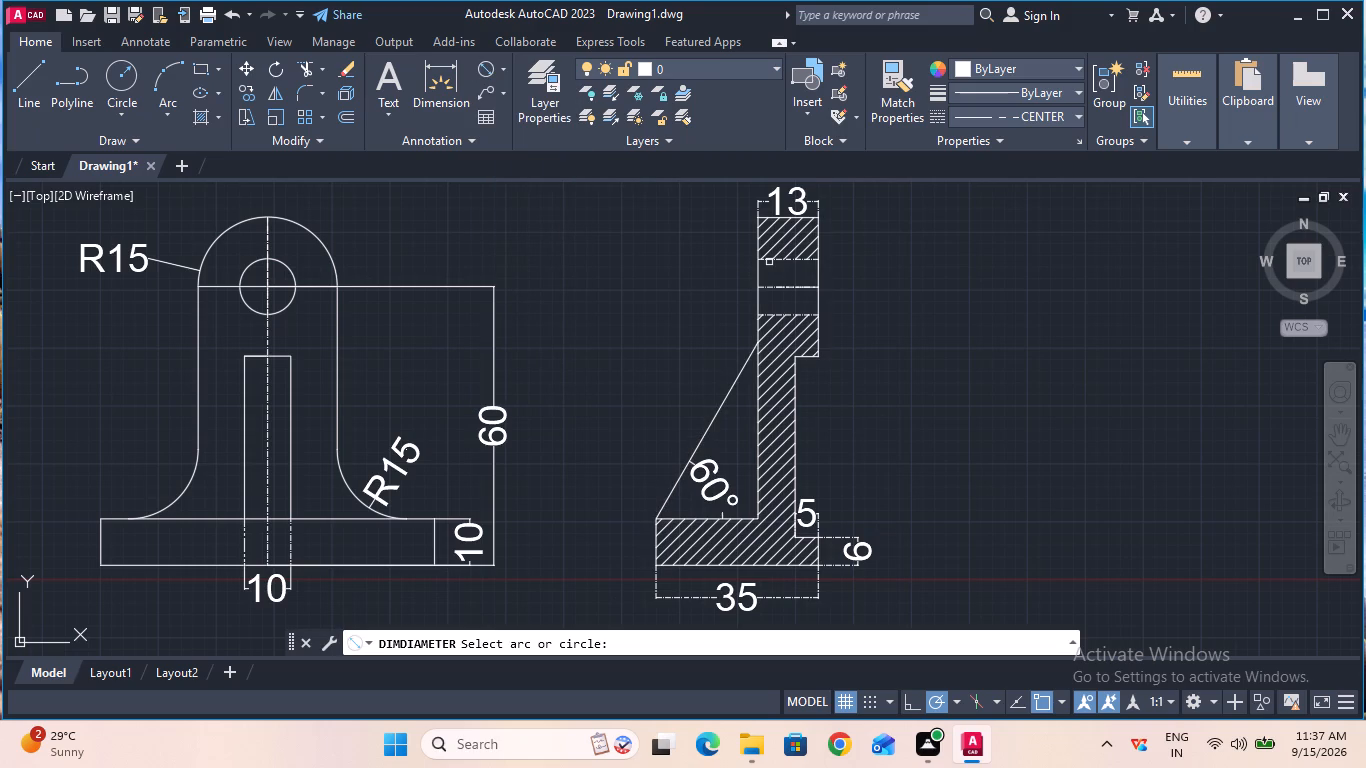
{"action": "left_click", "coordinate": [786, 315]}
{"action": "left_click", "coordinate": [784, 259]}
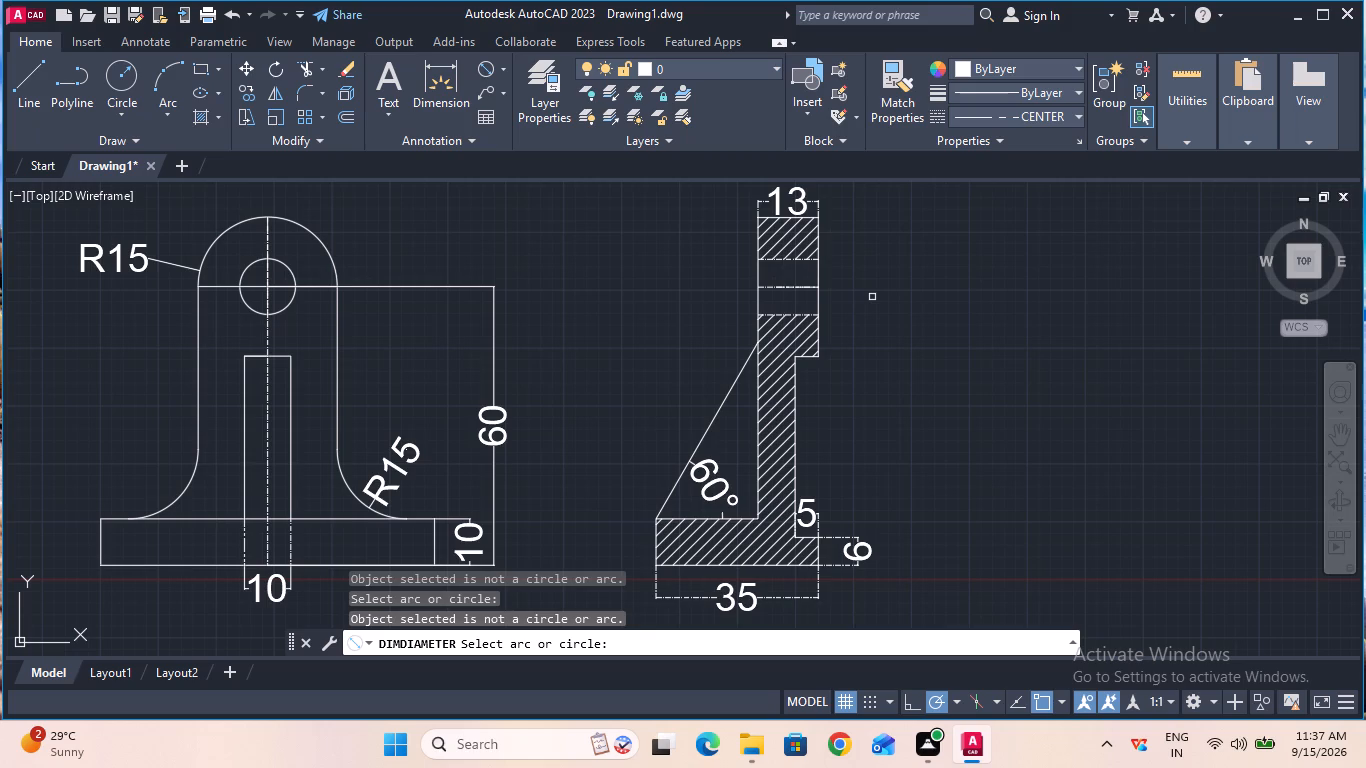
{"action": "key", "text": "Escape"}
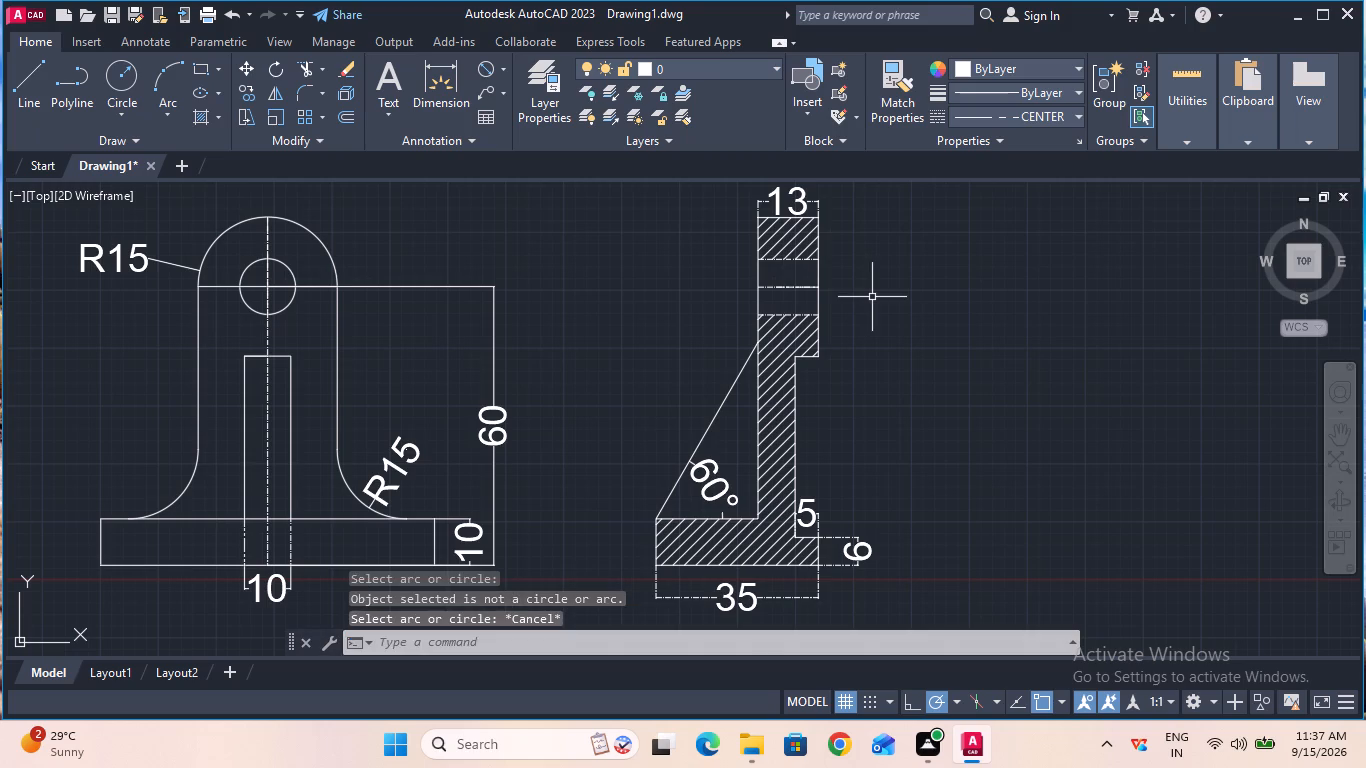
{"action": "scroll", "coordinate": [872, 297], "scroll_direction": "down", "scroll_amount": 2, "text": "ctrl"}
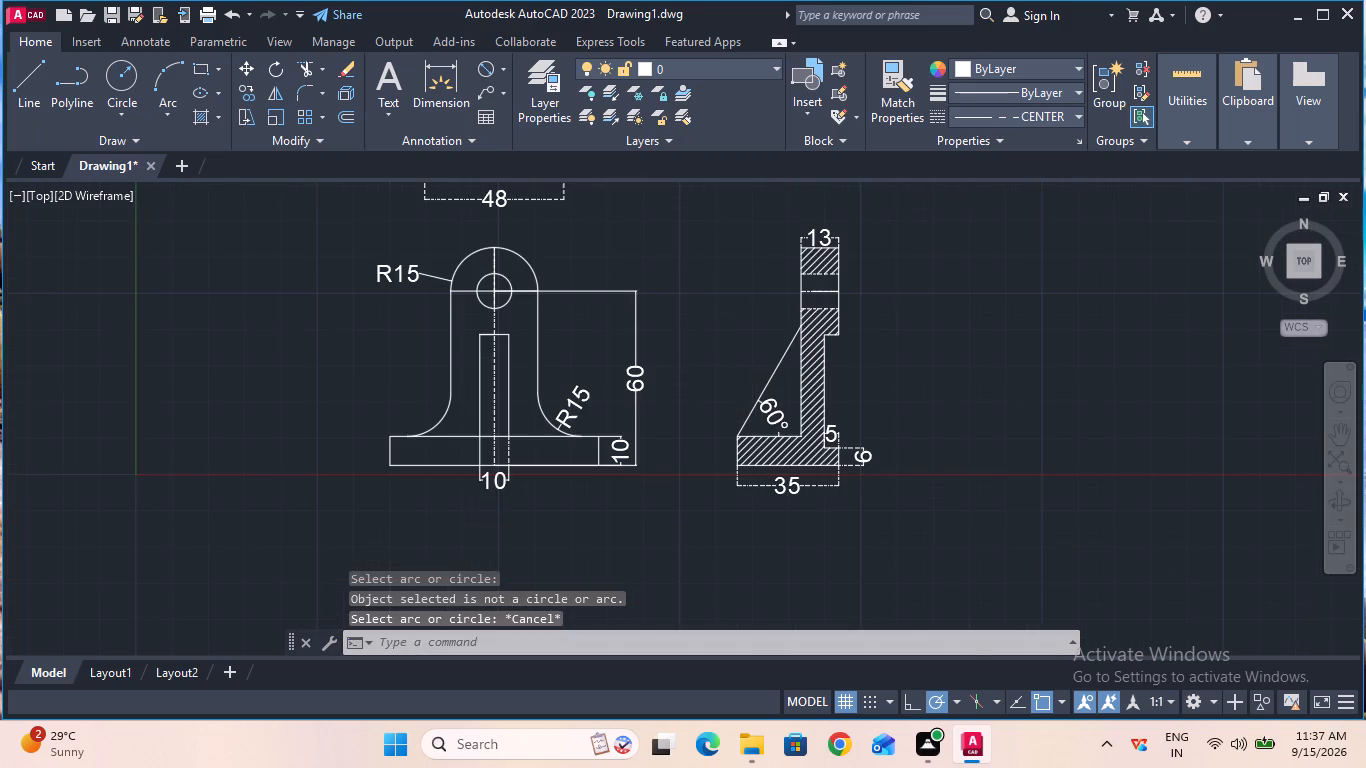
Turn off command log recording with the LOGFILEOFF command.
{"action": "scroll", "coordinate": [872, 297], "scroll_direction": "down", "scroll_amount": 1, "text": "ctrl"}
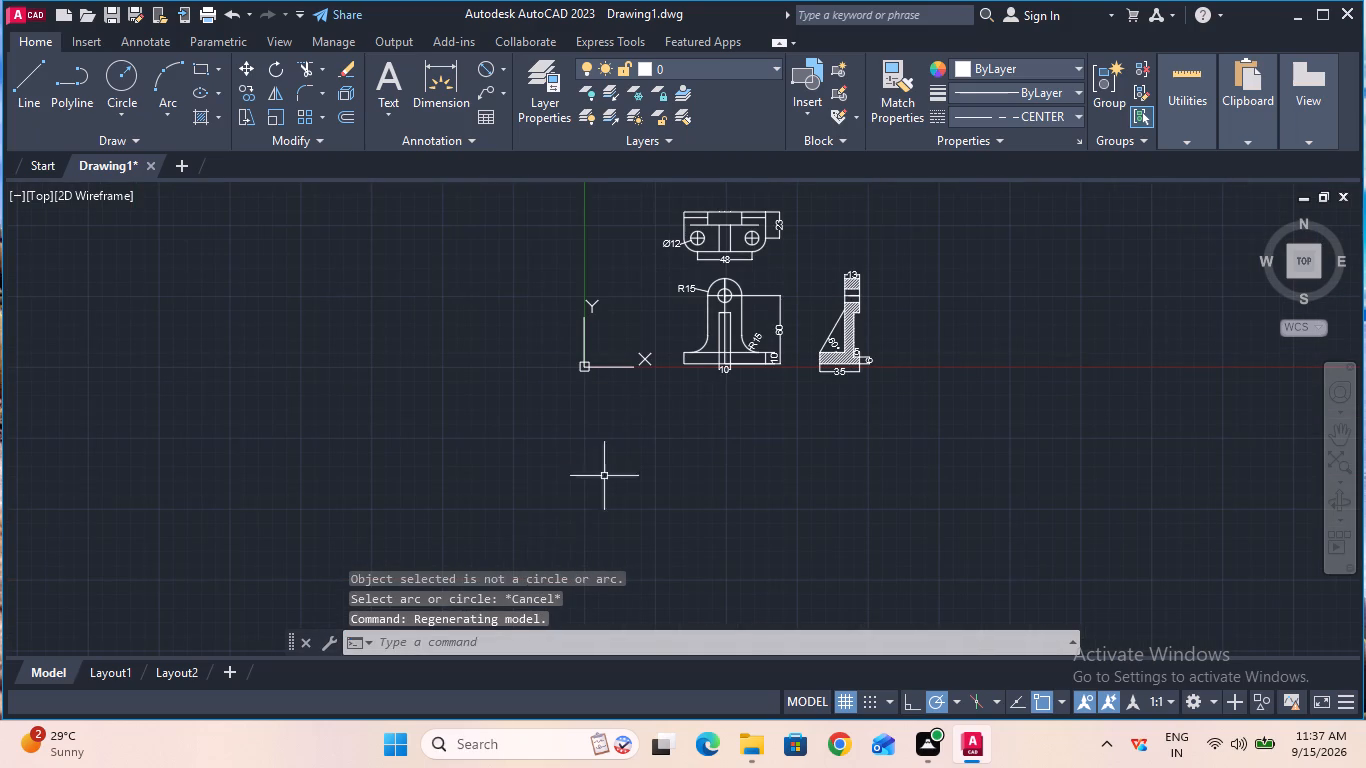
{"action": "left_click", "coordinate": [479, 648]}
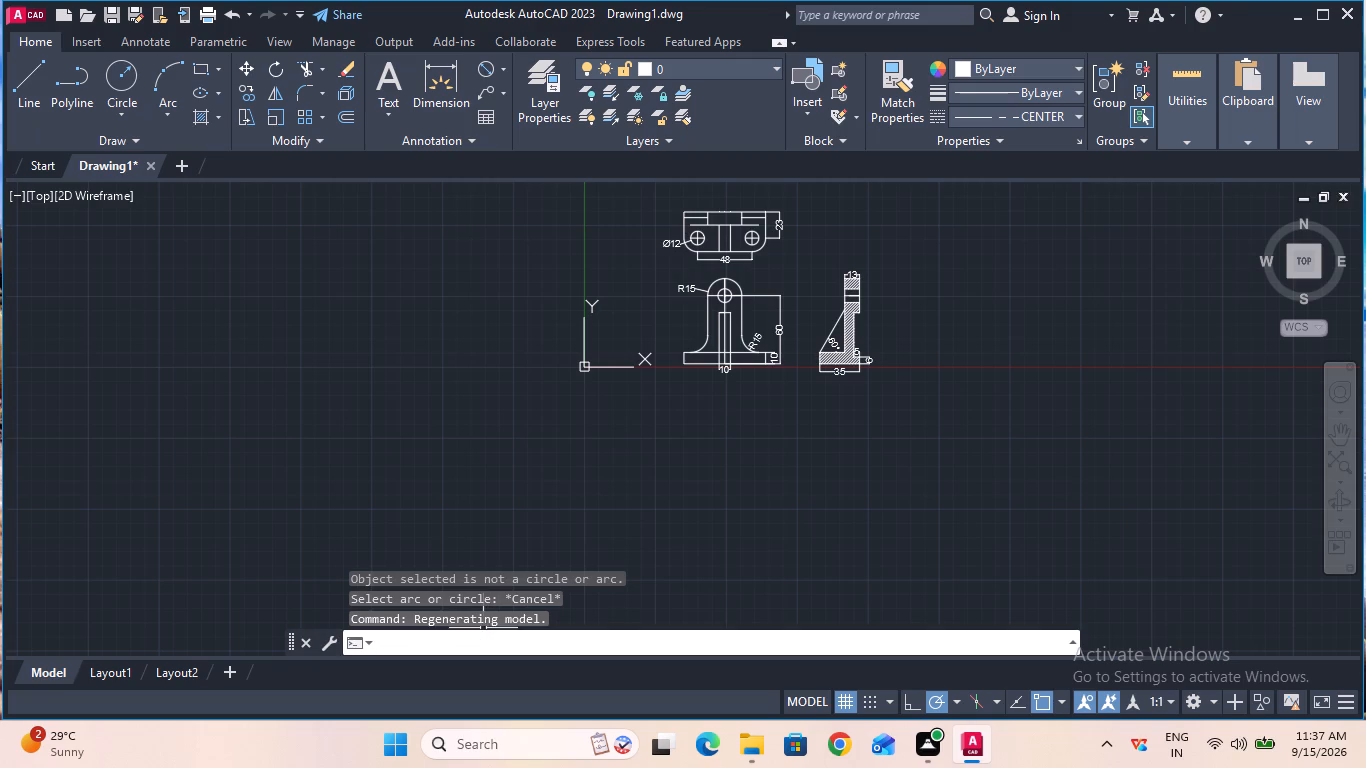
{"action": "type", "text": "log"}
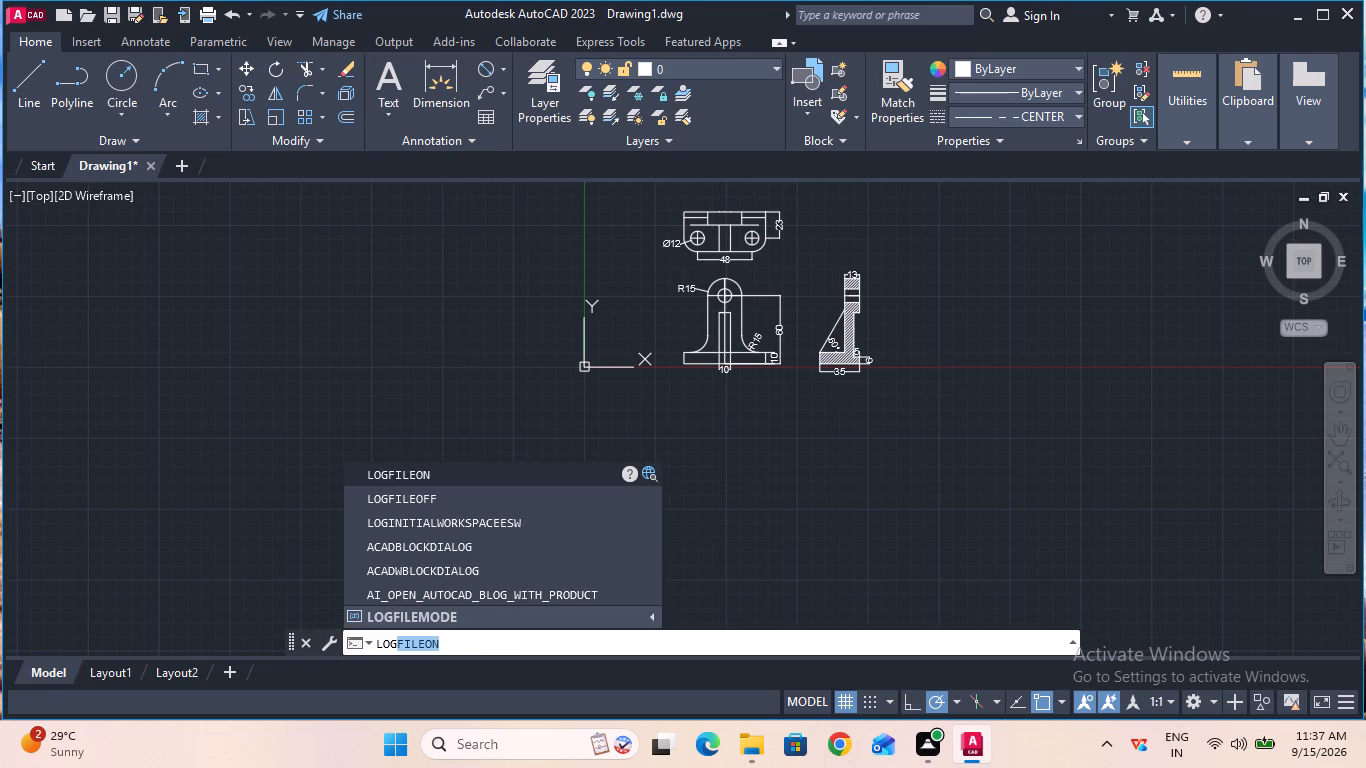
{"action": "left_click", "coordinate": [387, 495]}
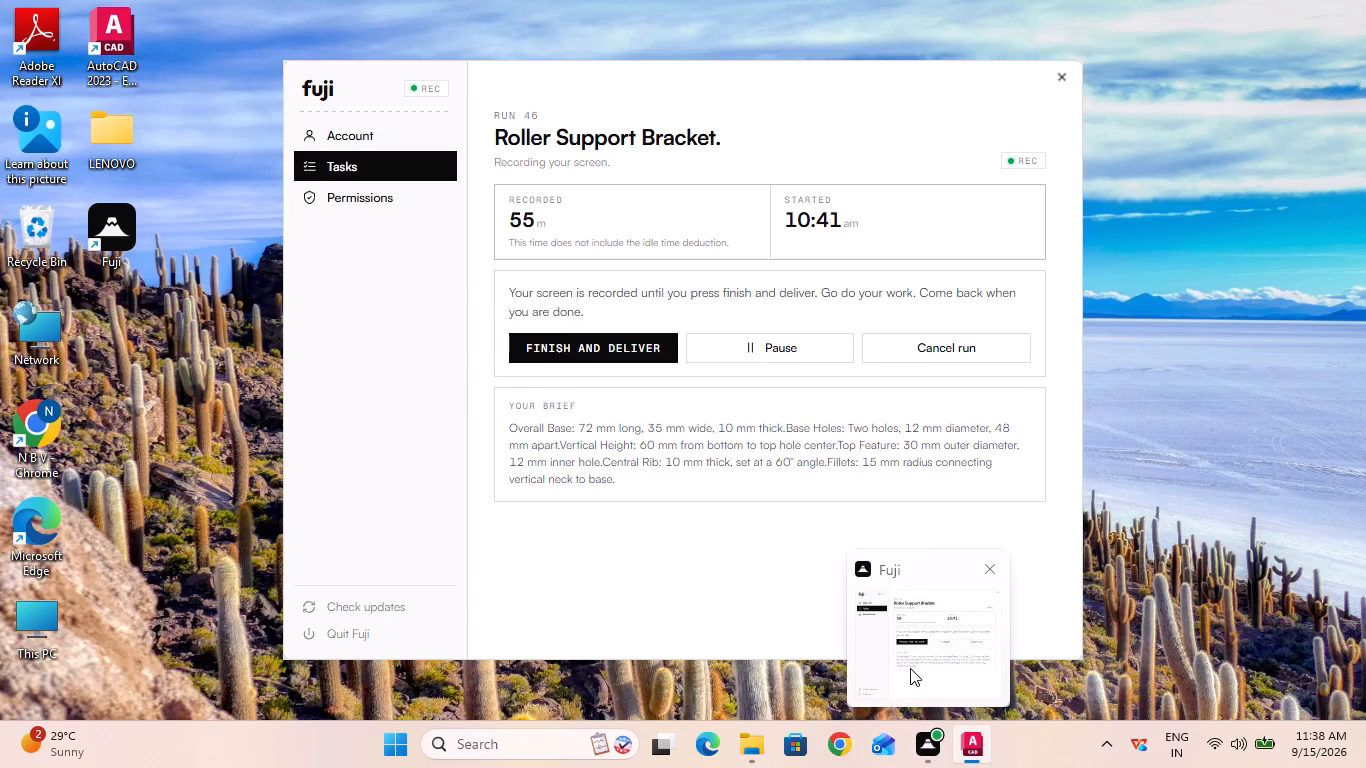
Return to the drawing and save it as Roller Support Bracket in the Documents folder, in AutoCAD 2018 Drawing format.
{"action": "left_click", "coordinate": [1019, 724]}
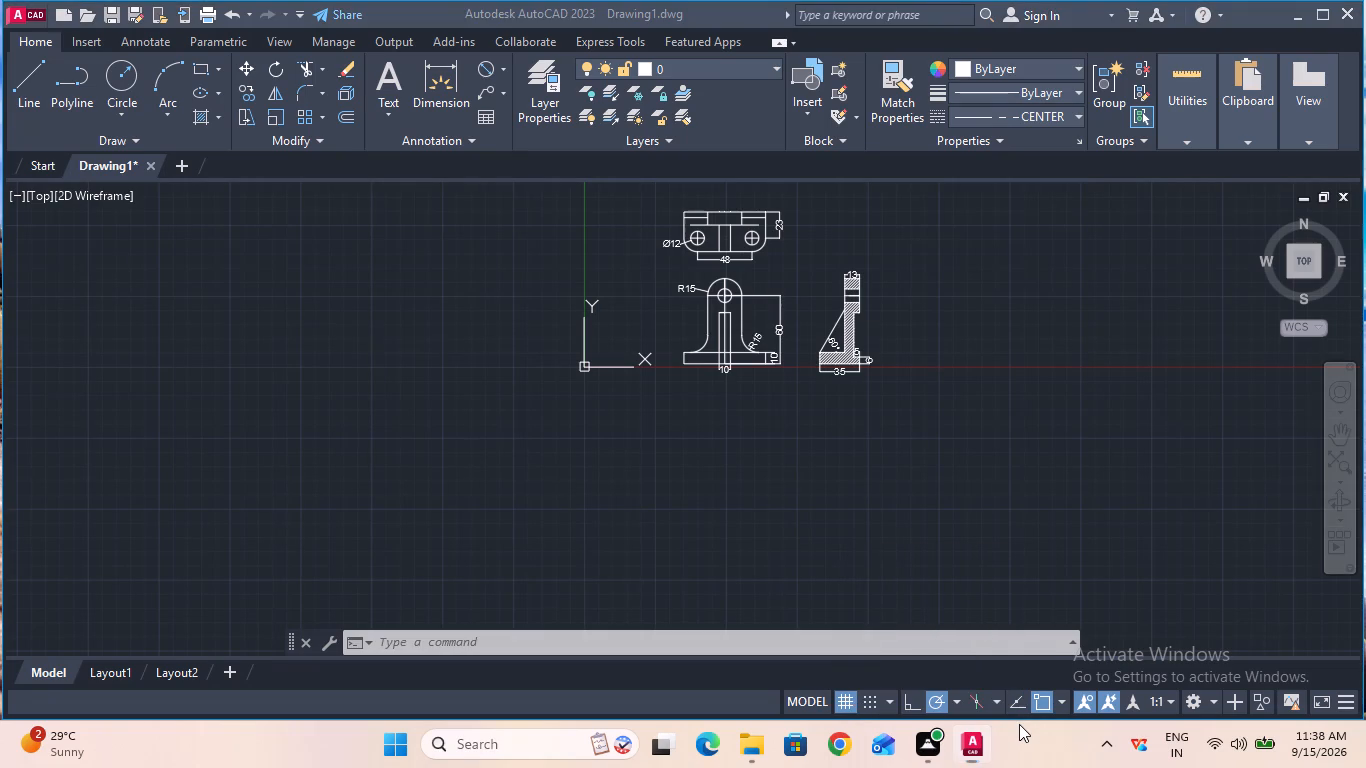
{"action": "double_click", "coordinate": [111, 9]}
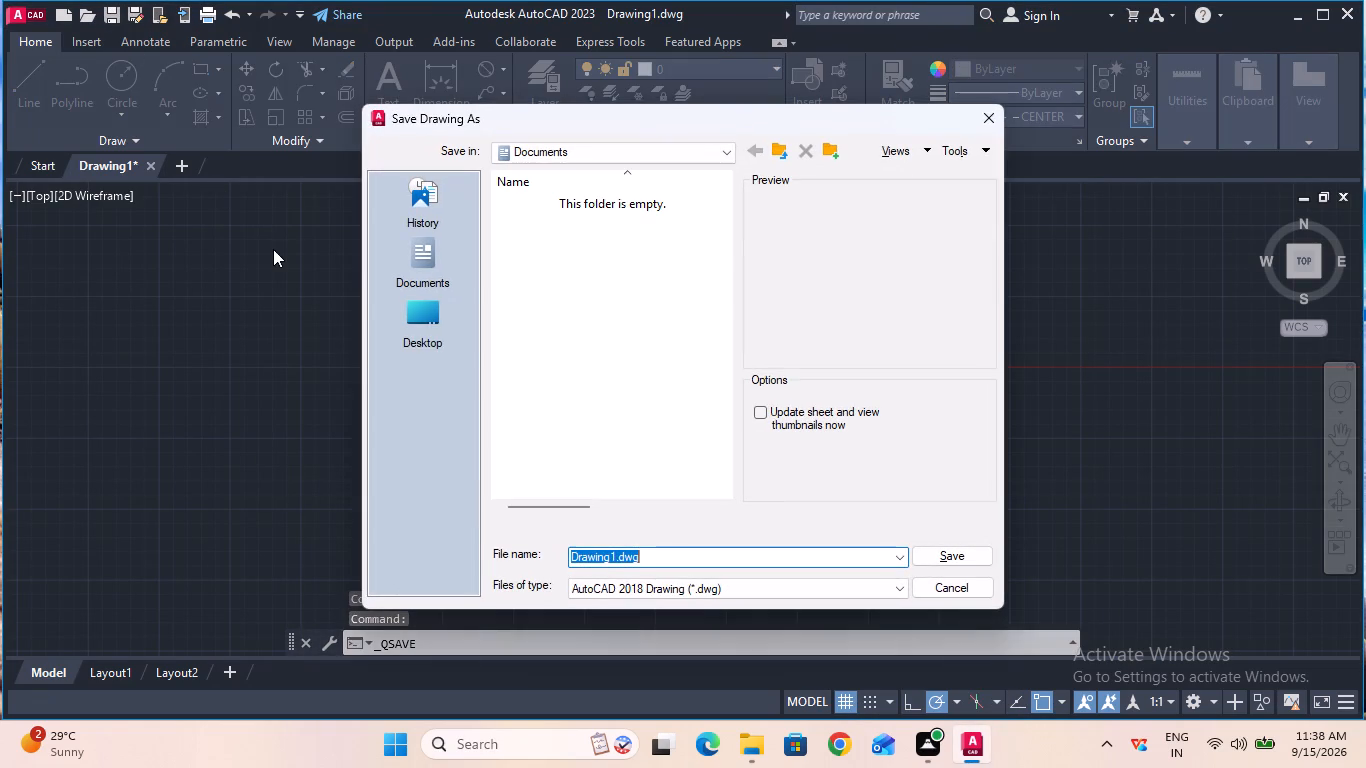
{"action": "key", "text": "BackSpace"}
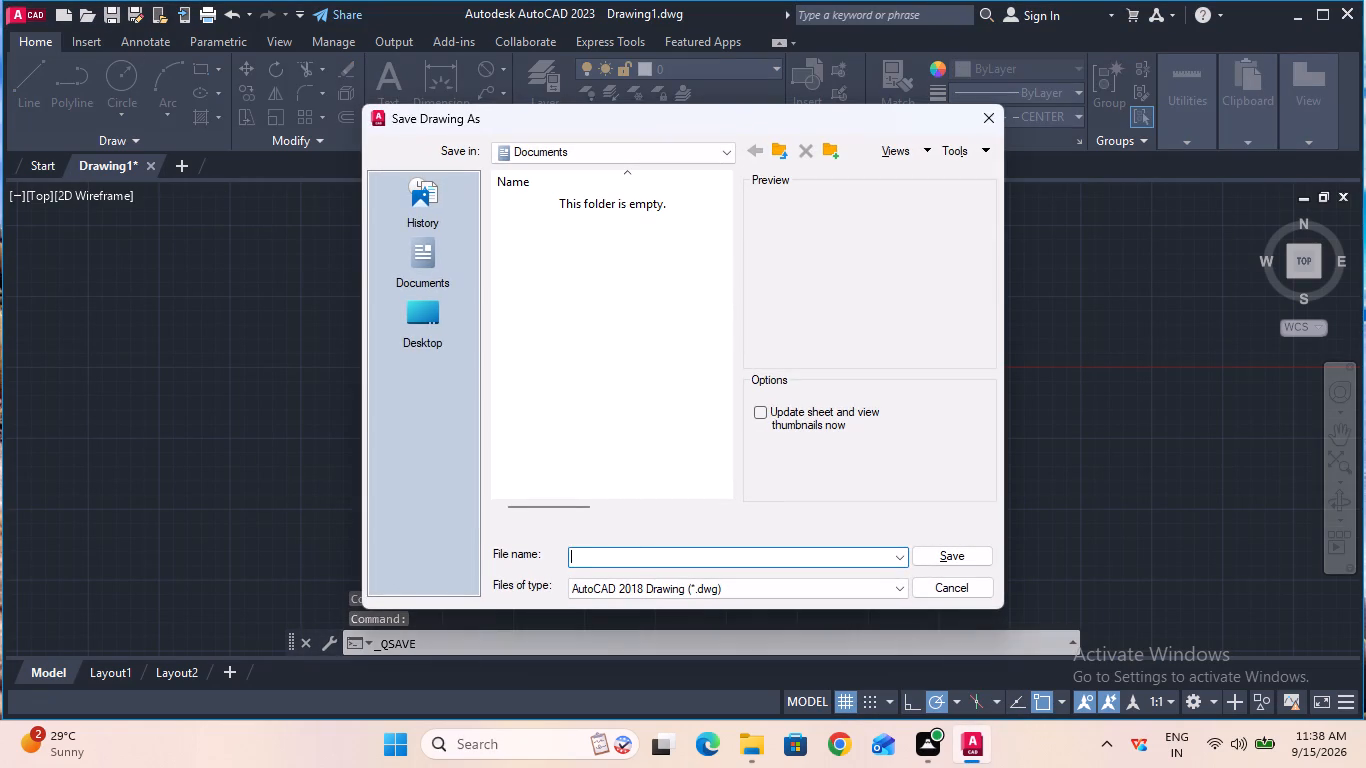
{"action": "key", "text": "r"}
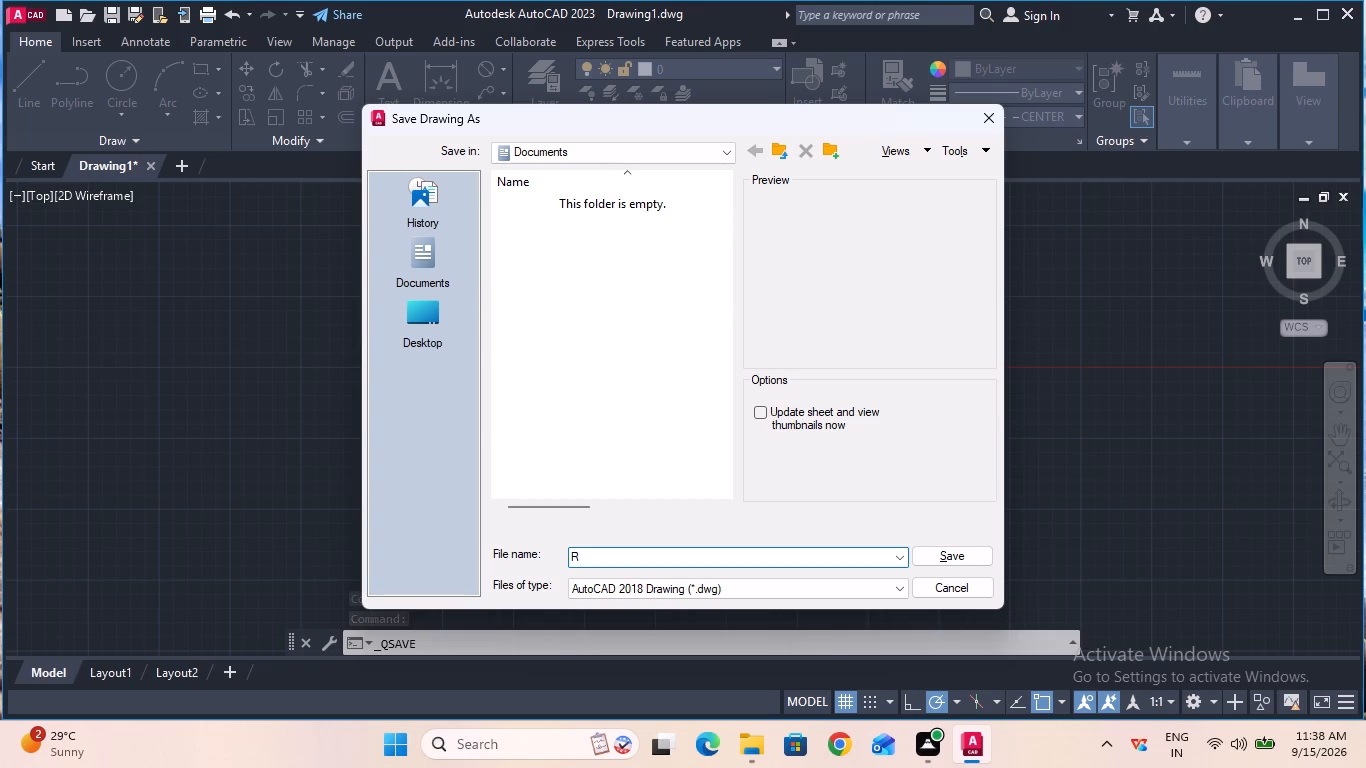
{"action": "type", "text": "oller"}
{"action": "key", "text": "space"}
{"action": "key", "text": "s"}
{"action": "type", "text": "upport"}
{"action": "key", "text": "space"}
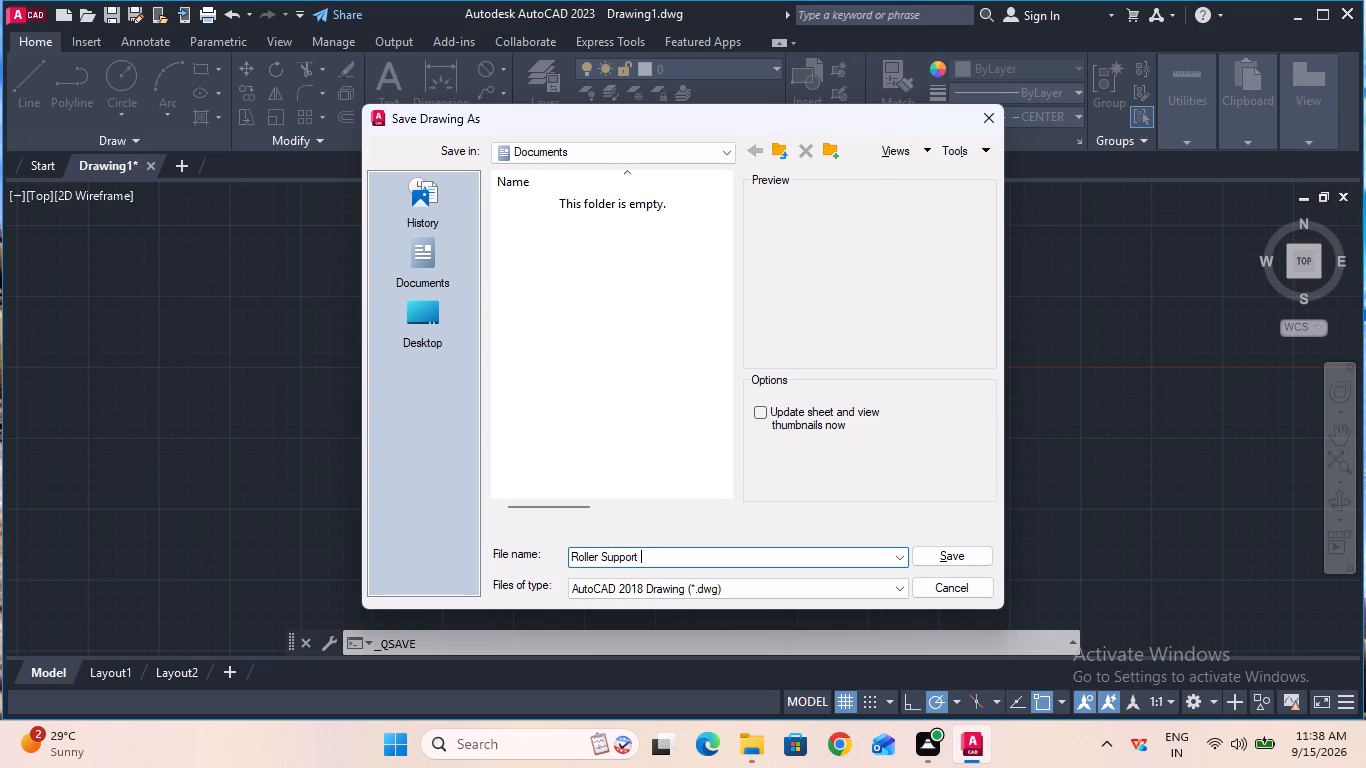
{"action": "key", "text": "b"}
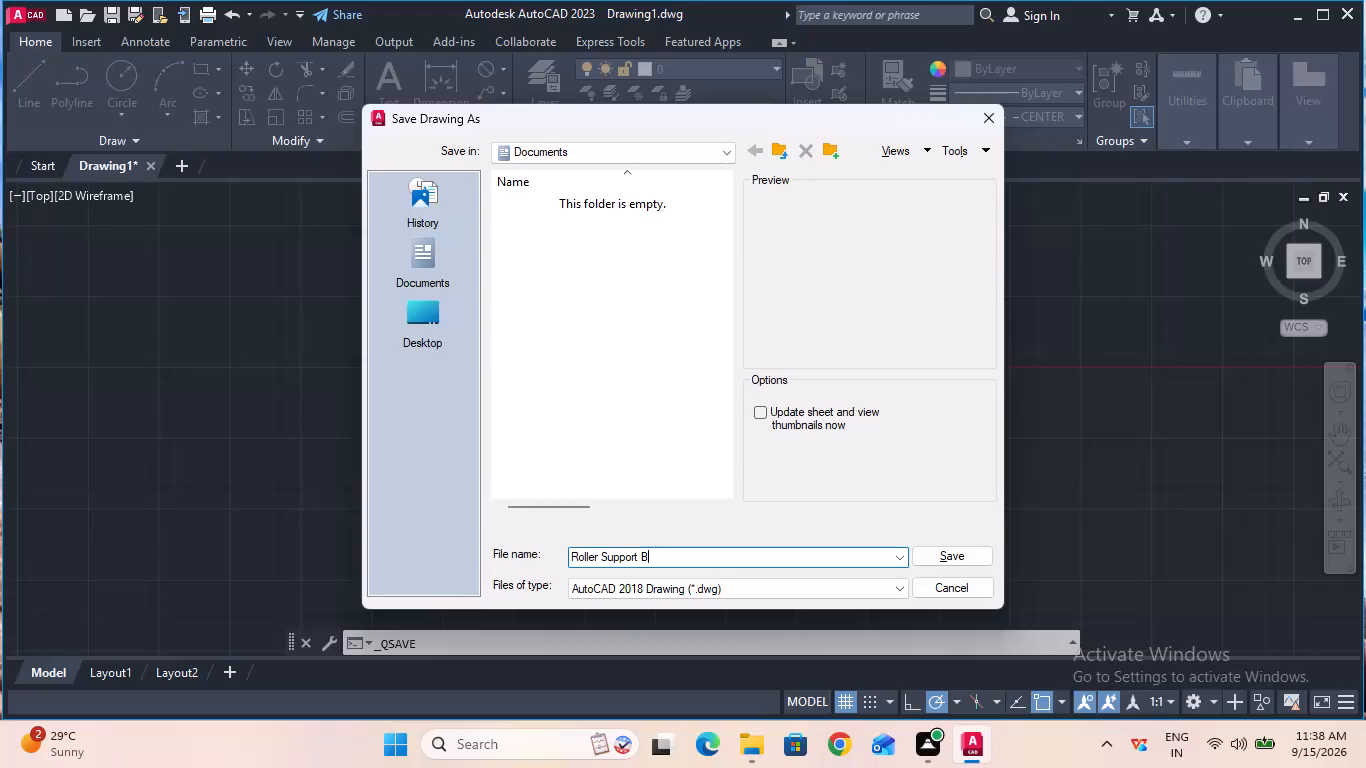
{"action": "type", "text": "ra"}
{"action": "type", "text": "cket"}
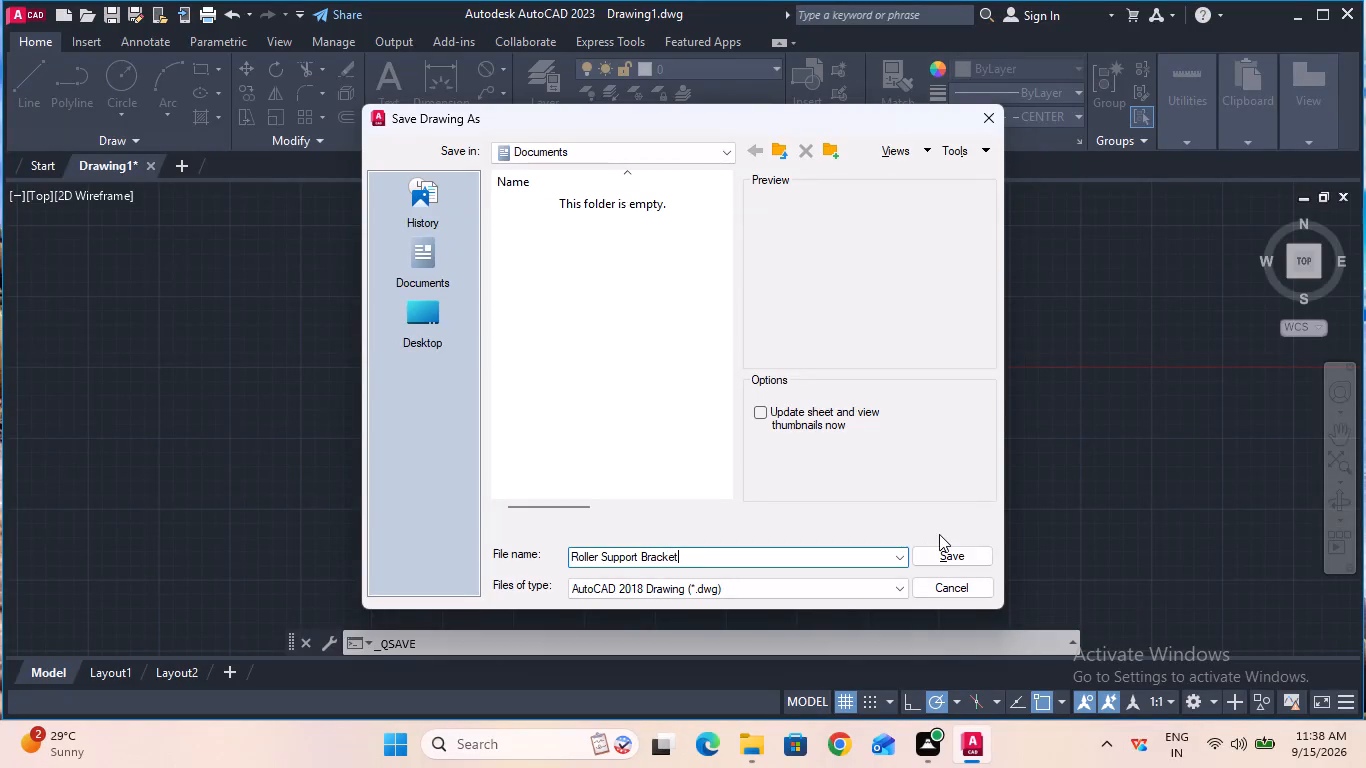
{"action": "double_click", "coordinate": [944, 553]}
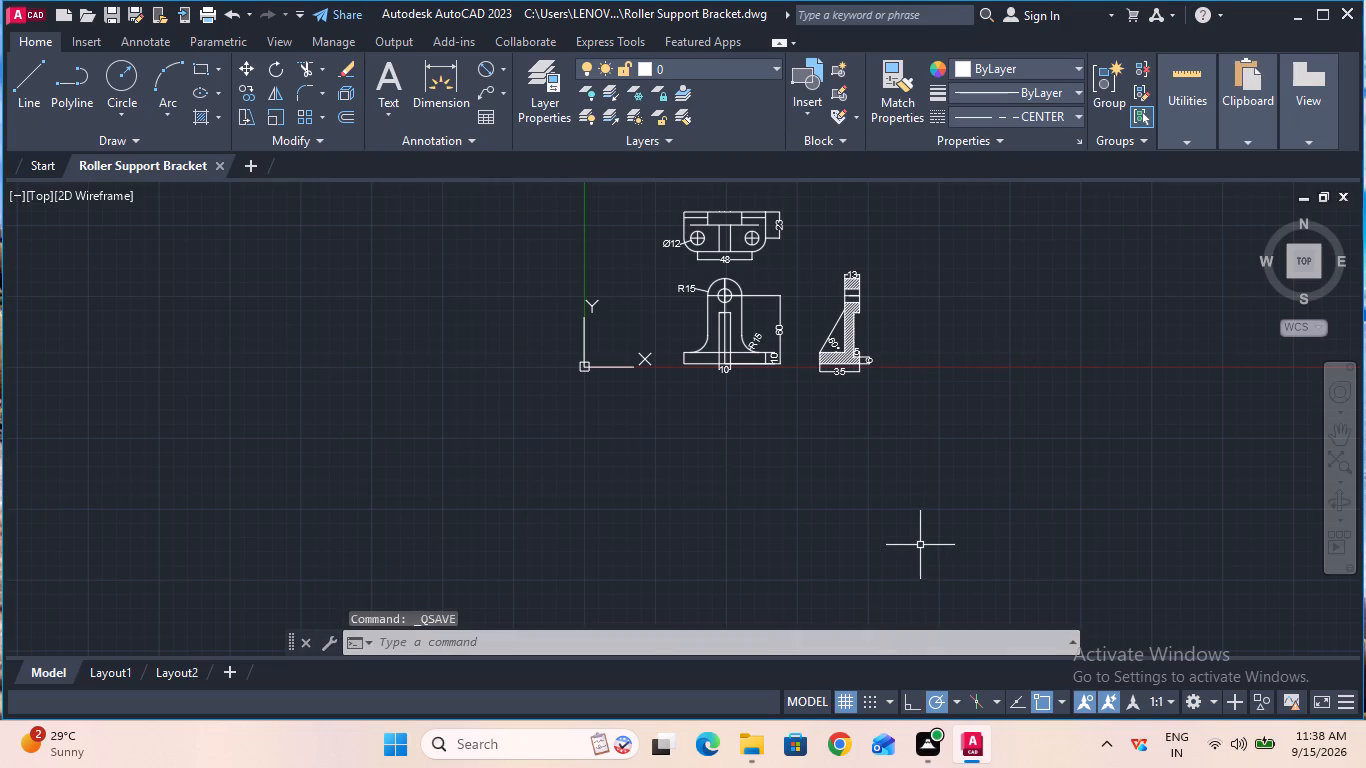
Start a plot of the model with ISO A4 (297.00 x 210.00 MM) paper and the plot centered.
{"action": "left_click", "coordinate": [212, 8]}
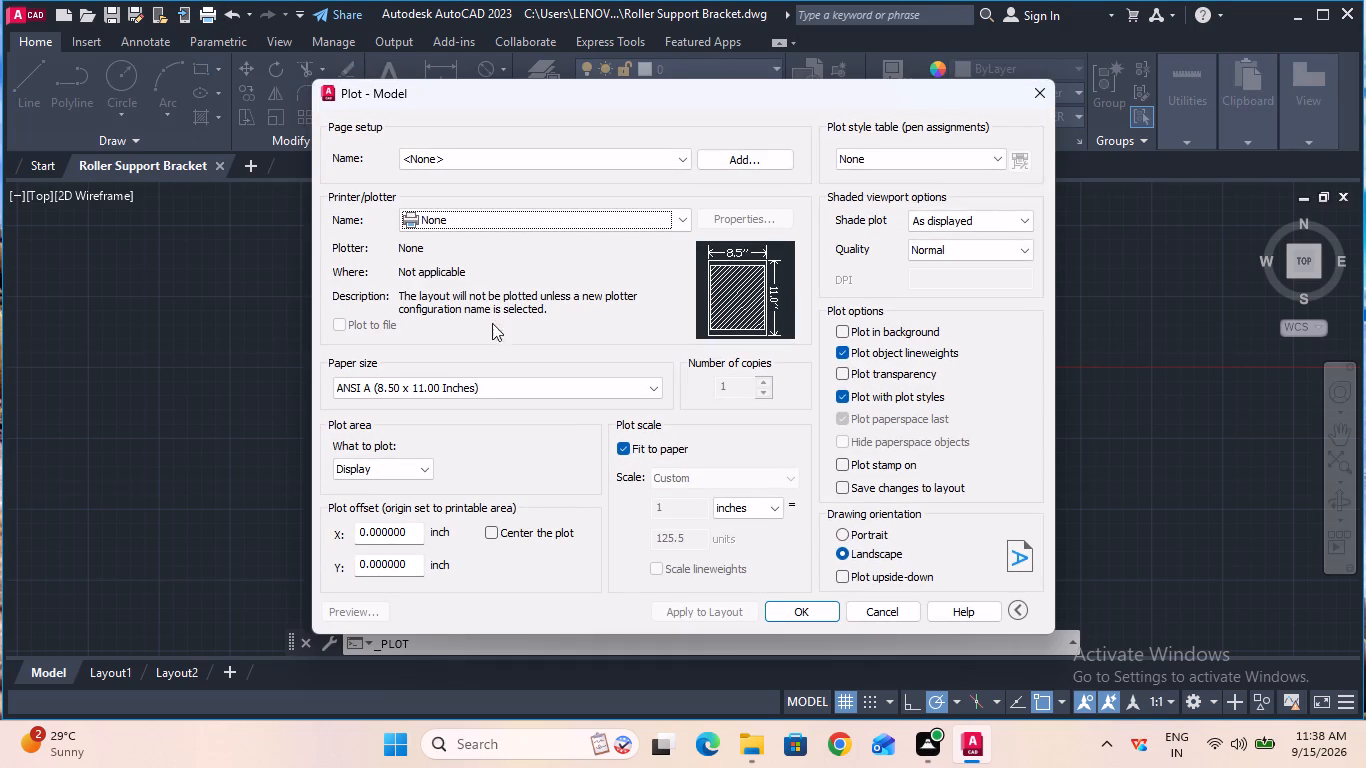
{"action": "left_click", "coordinate": [499, 383]}
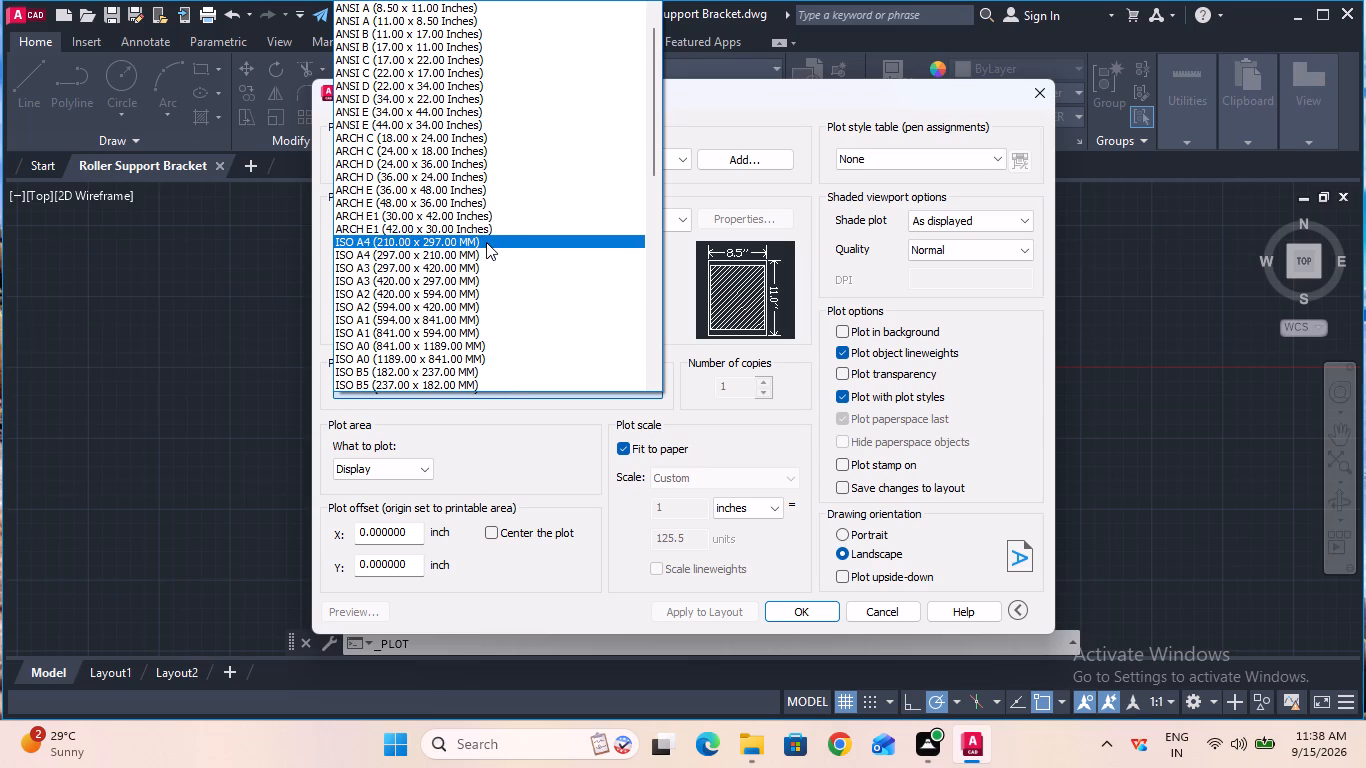
{"action": "left_click", "coordinate": [487, 254]}
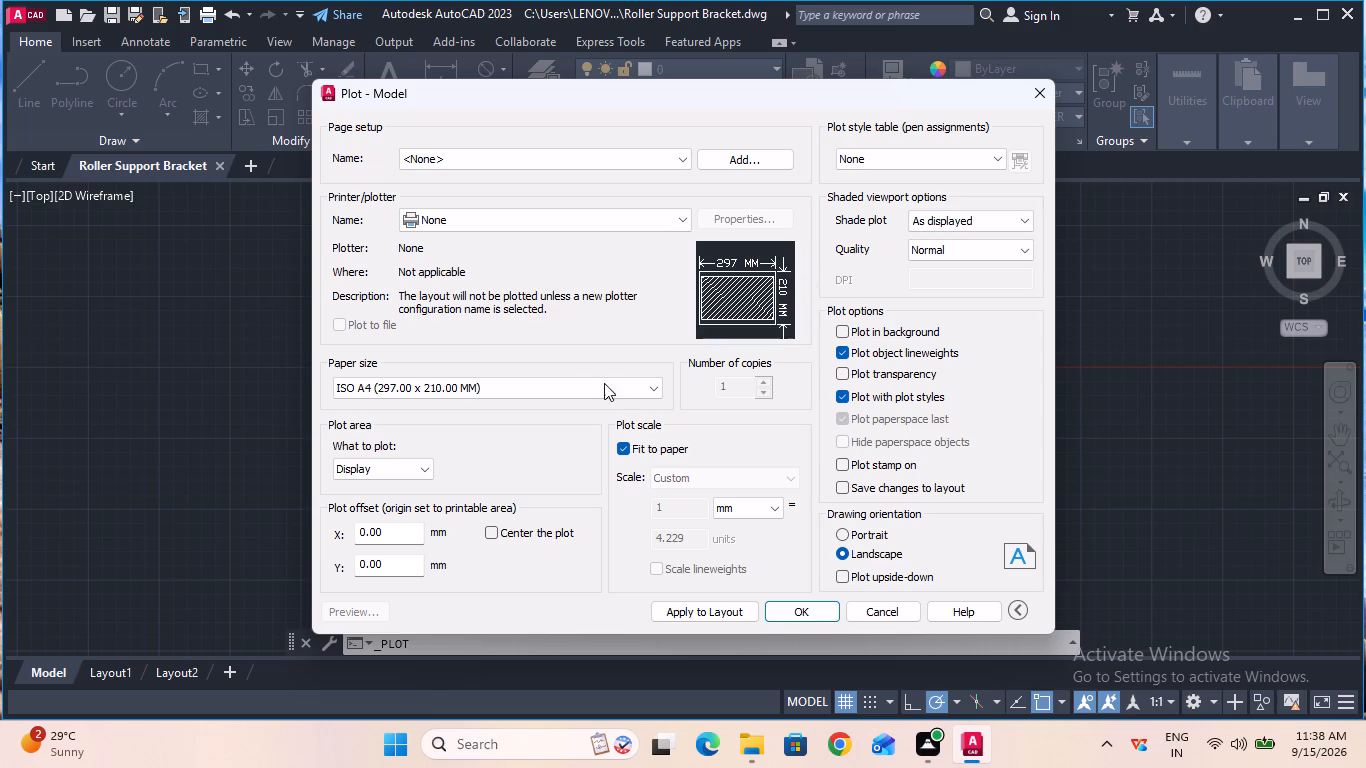
{"action": "left_click", "coordinate": [530, 535]}
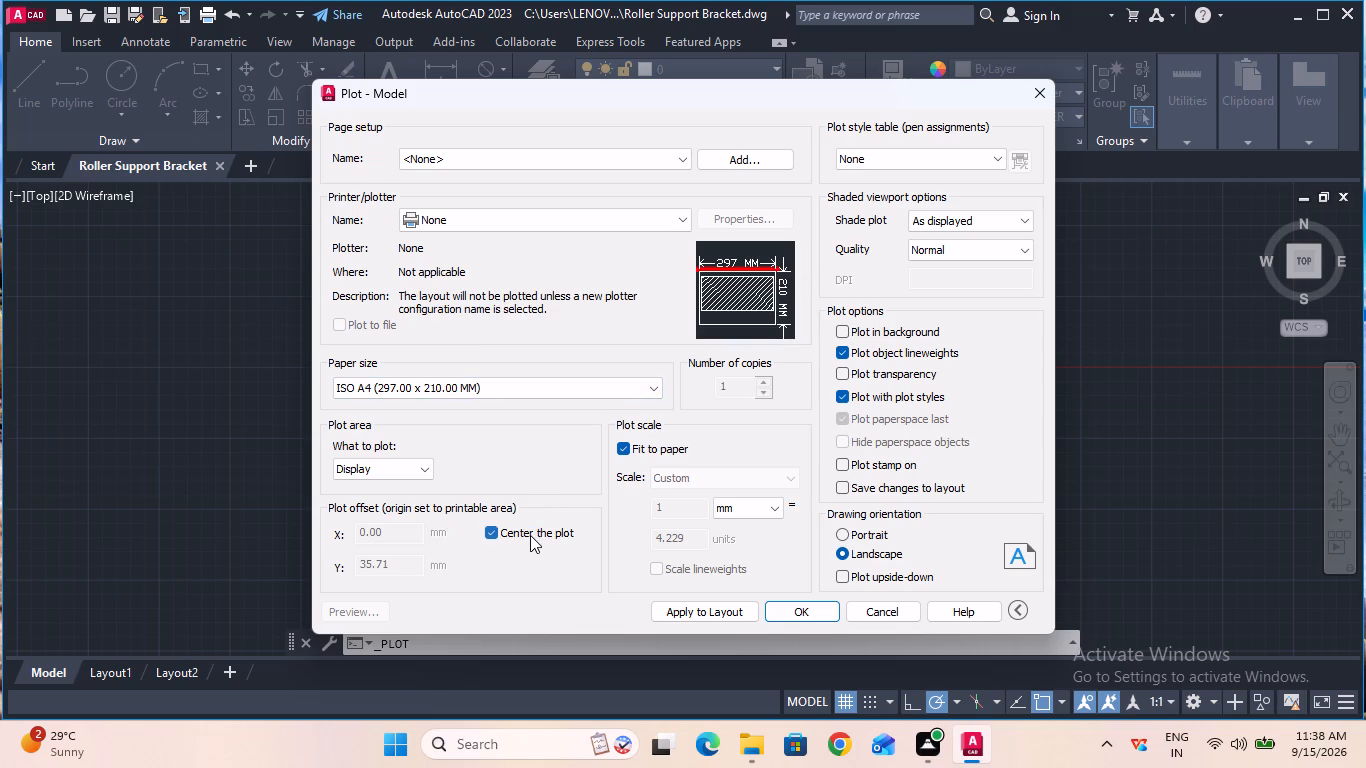
Set the plot area to a window enclosing all three dimensioned bracket views.
{"action": "left_click", "coordinate": [420, 464]}
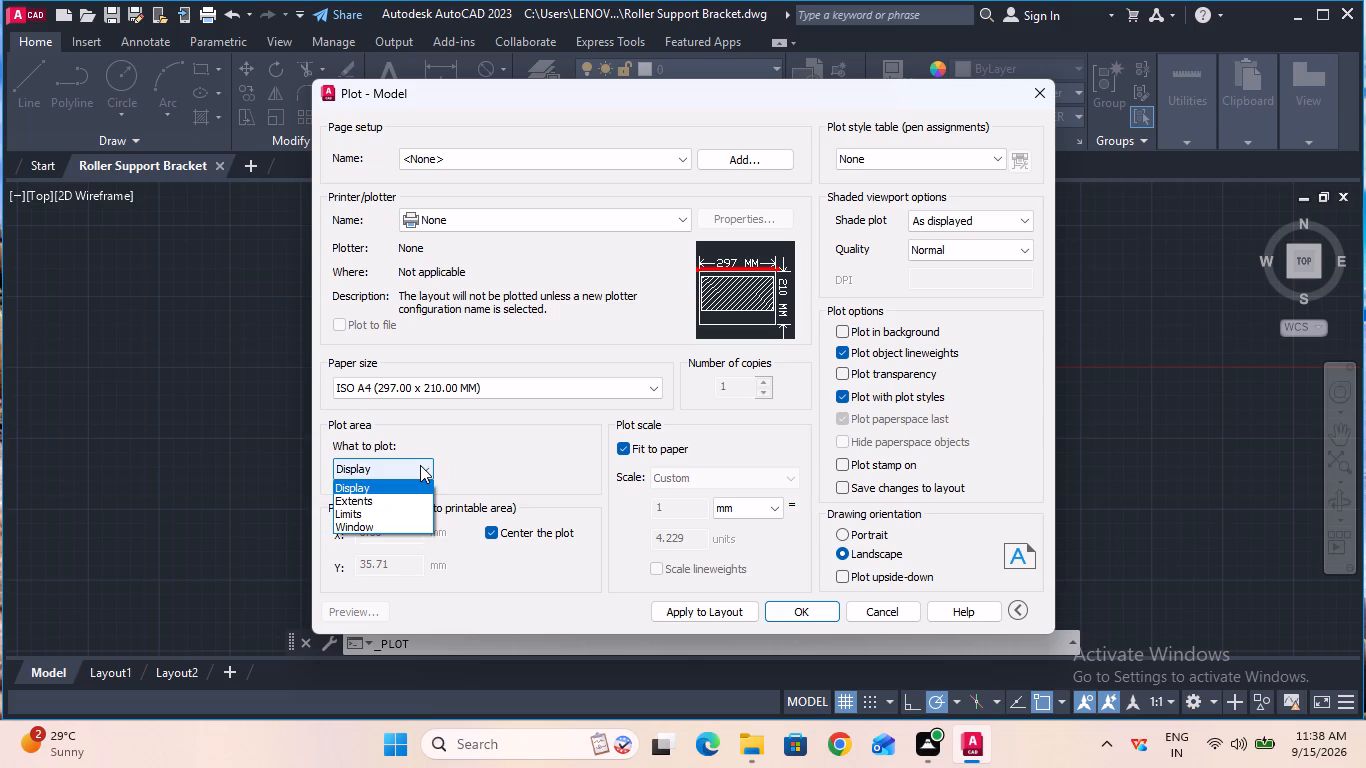
{"action": "left_click", "coordinate": [398, 522]}
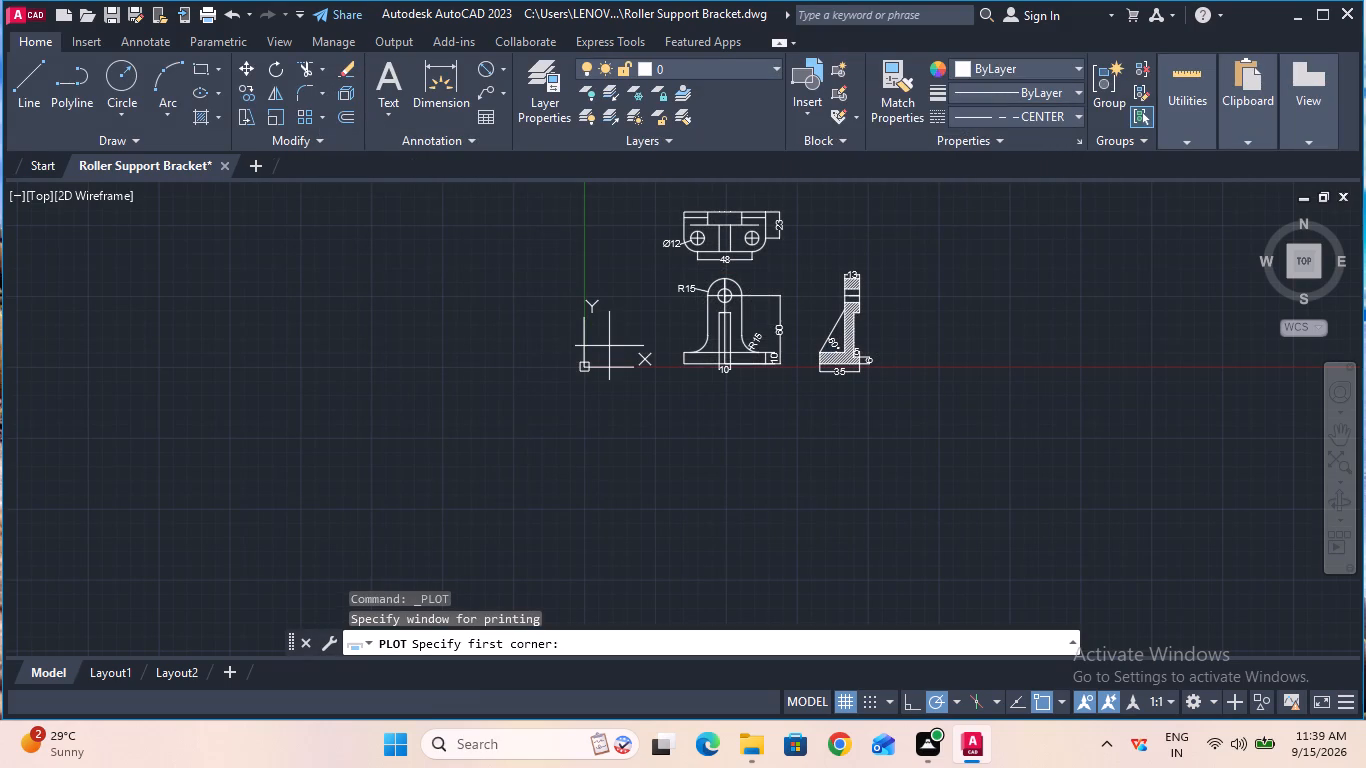
{"action": "double_click", "coordinate": [624, 187]}
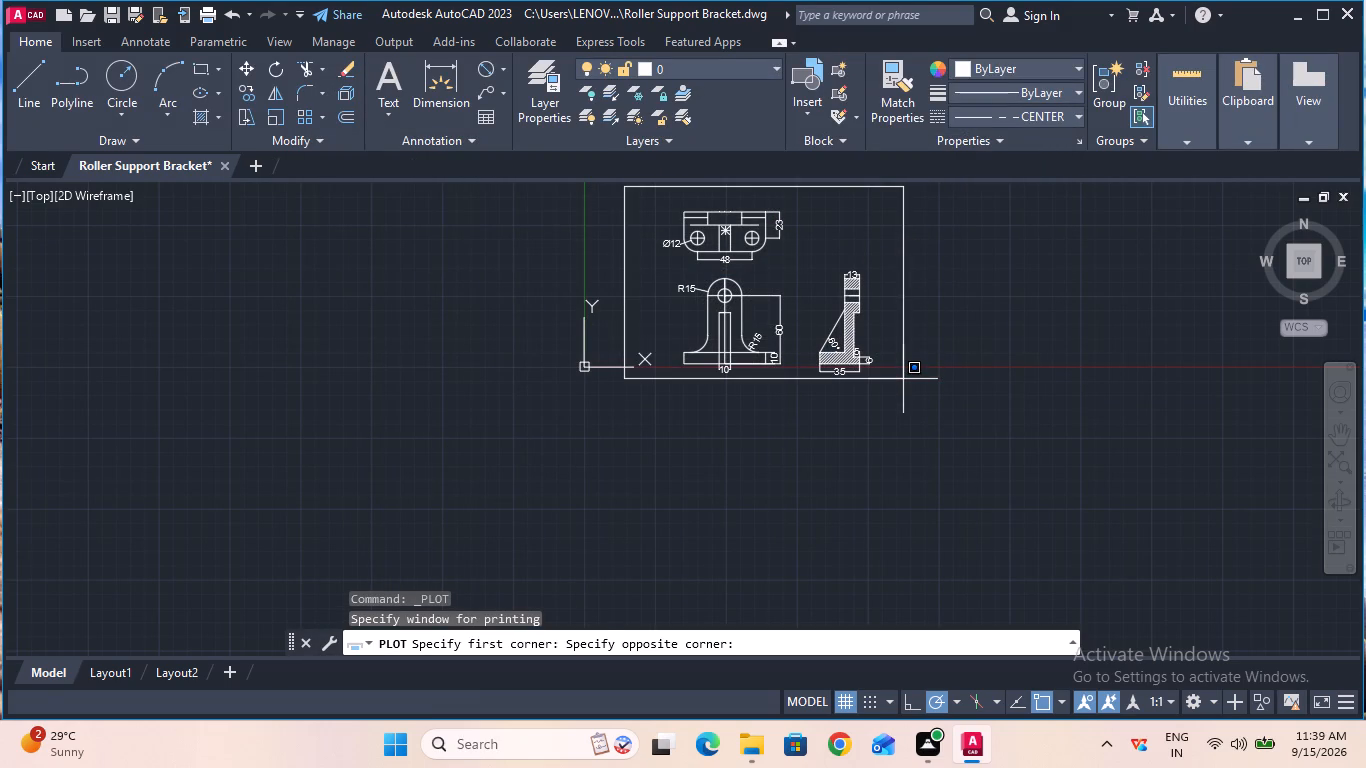
{"action": "double_click", "coordinate": [903, 387]}
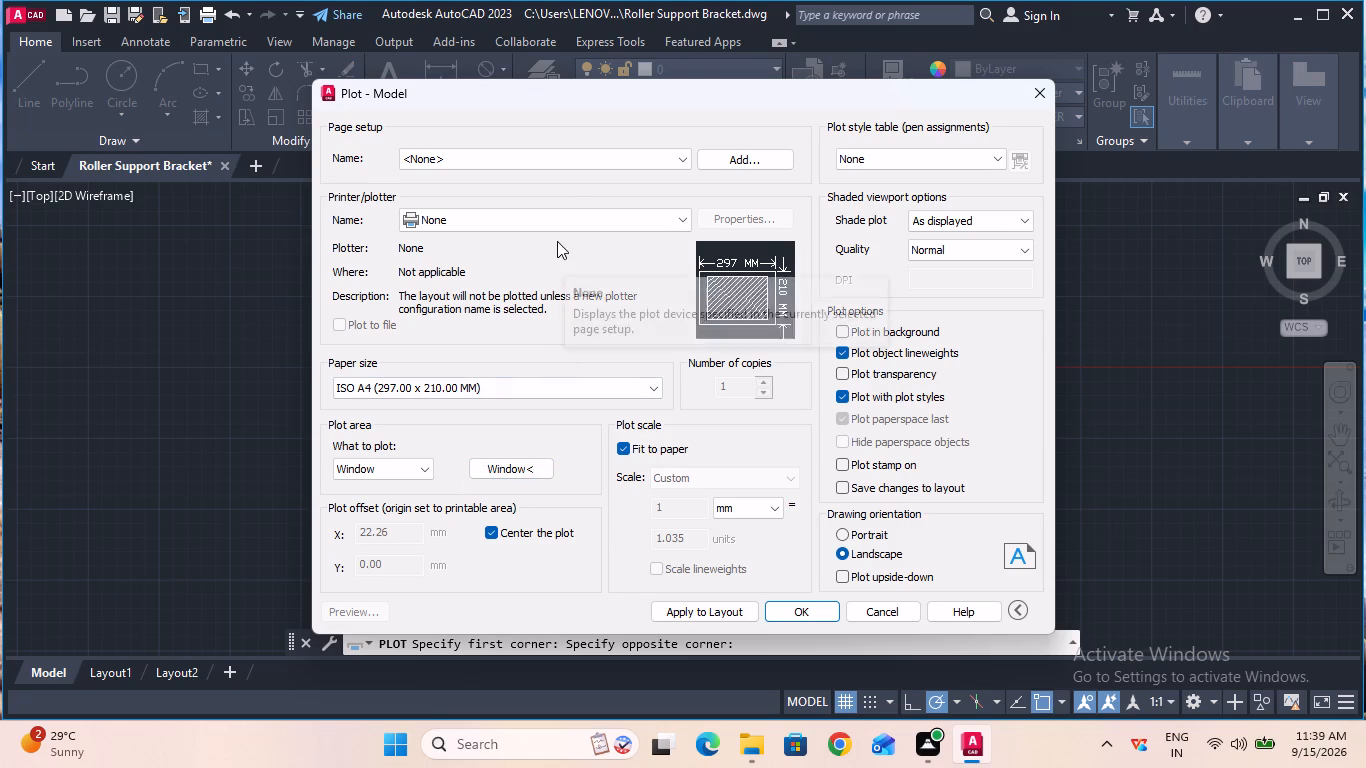
Plot with DWG To PDF.pc3 to Roller Support Bracket-Model.pdf in Documents, and close the resulting PDF.
{"action": "double_click", "coordinate": [576, 203]}
{"action": "double_click", "coordinate": [577, 214]}
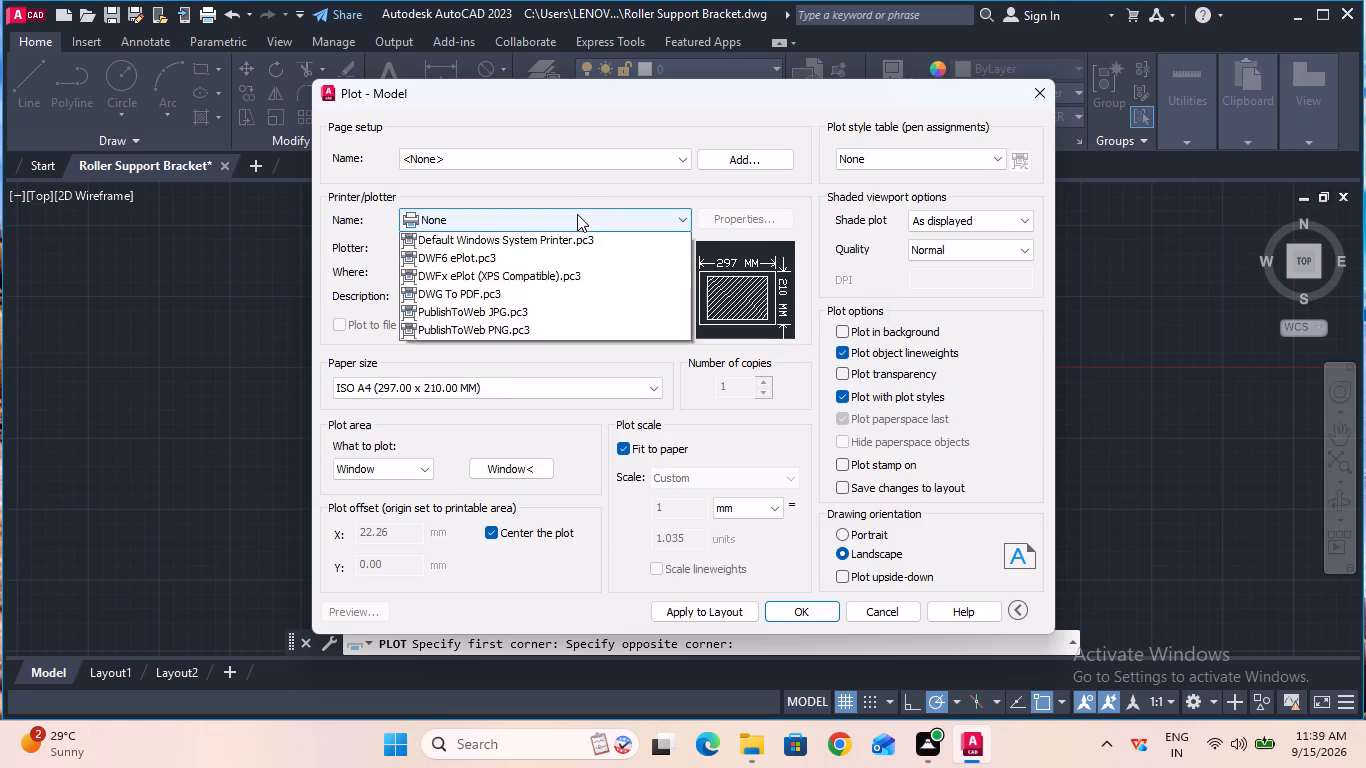
{"action": "left_click", "coordinate": [577, 214]}
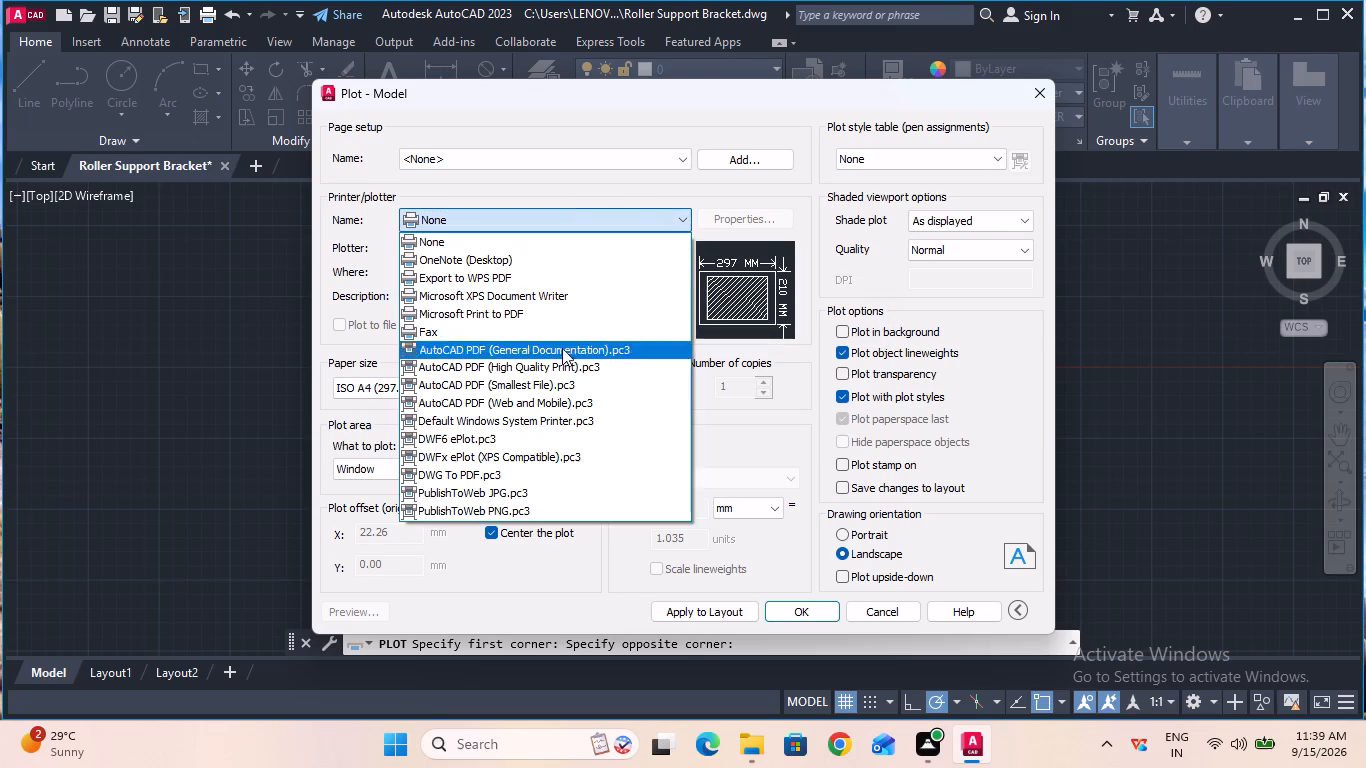
{"action": "double_click", "coordinate": [550, 473]}
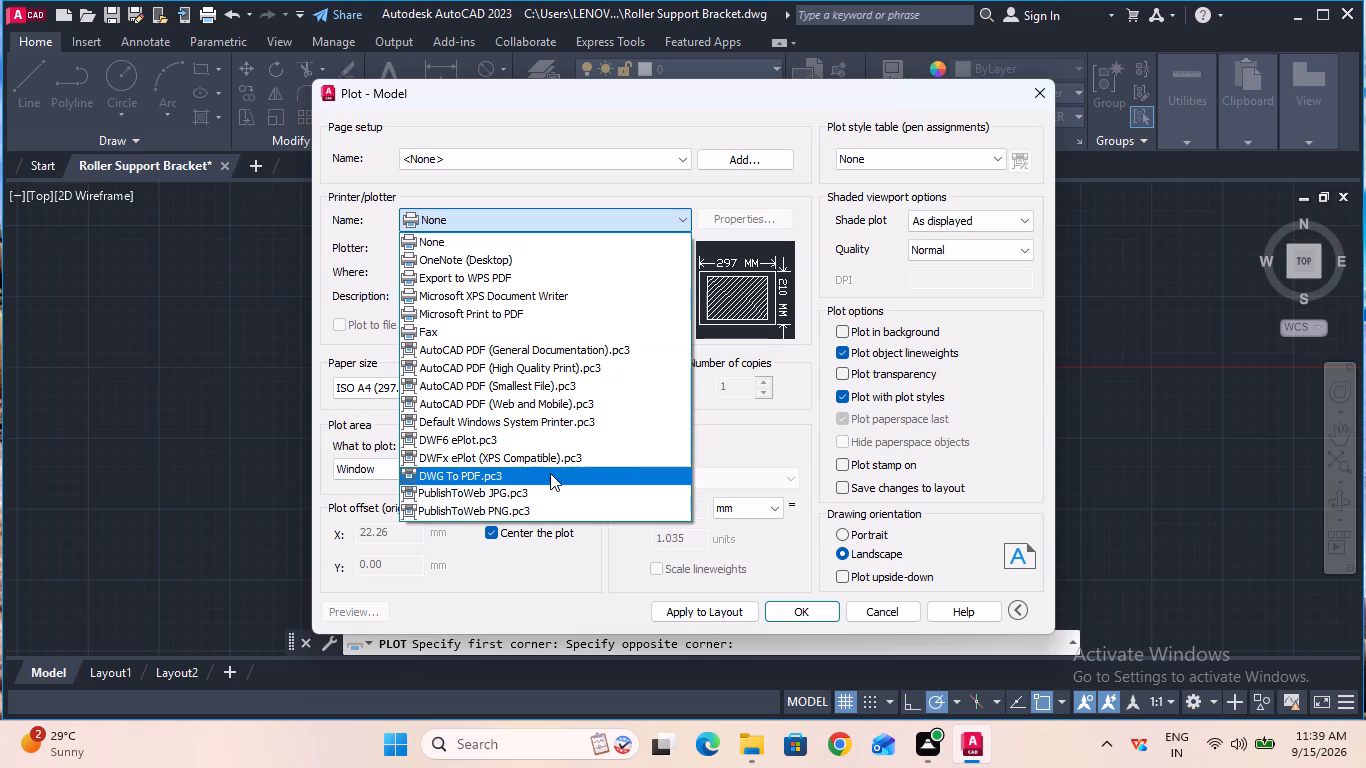
{"action": "left_click", "coordinate": [550, 473]}
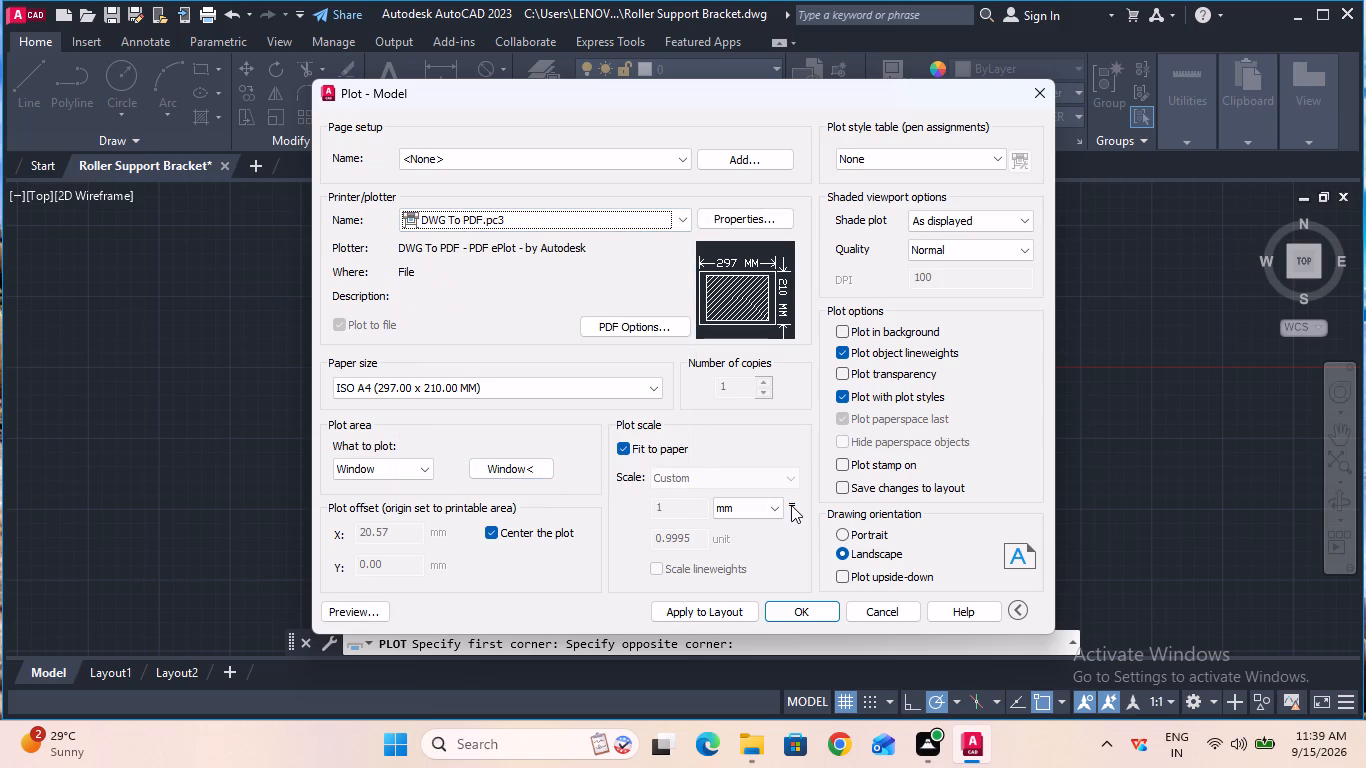
{"action": "double_click", "coordinate": [803, 606]}
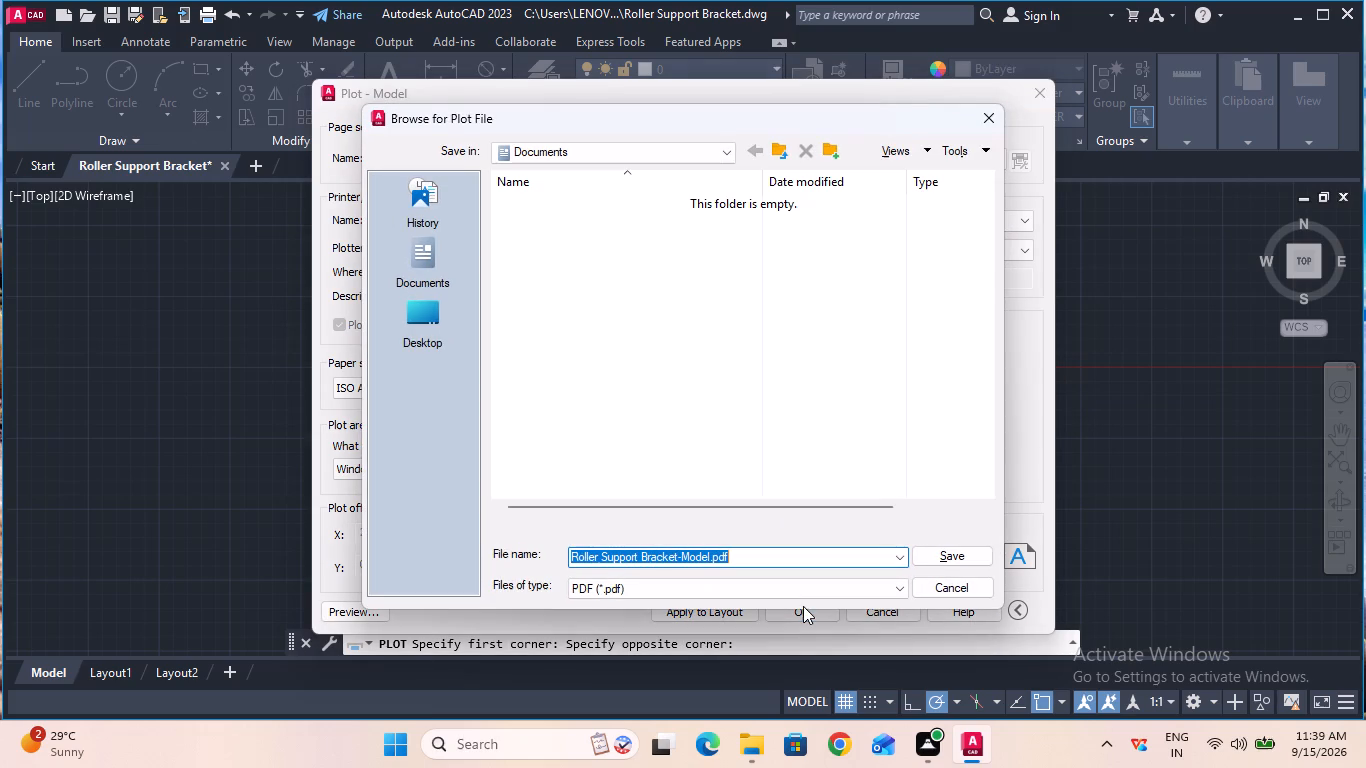
{"action": "left_click", "coordinate": [954, 549]}
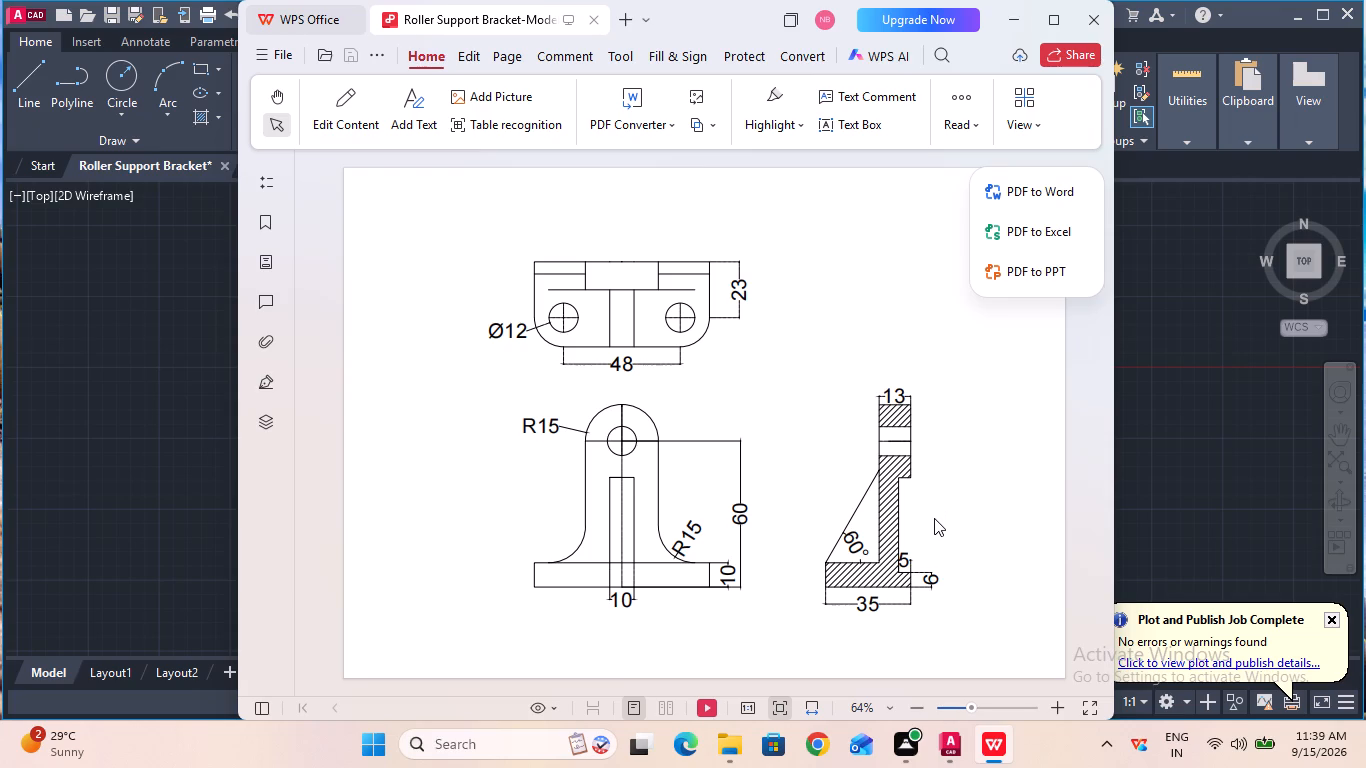
{"action": "left_click", "coordinate": [1095, 22]}
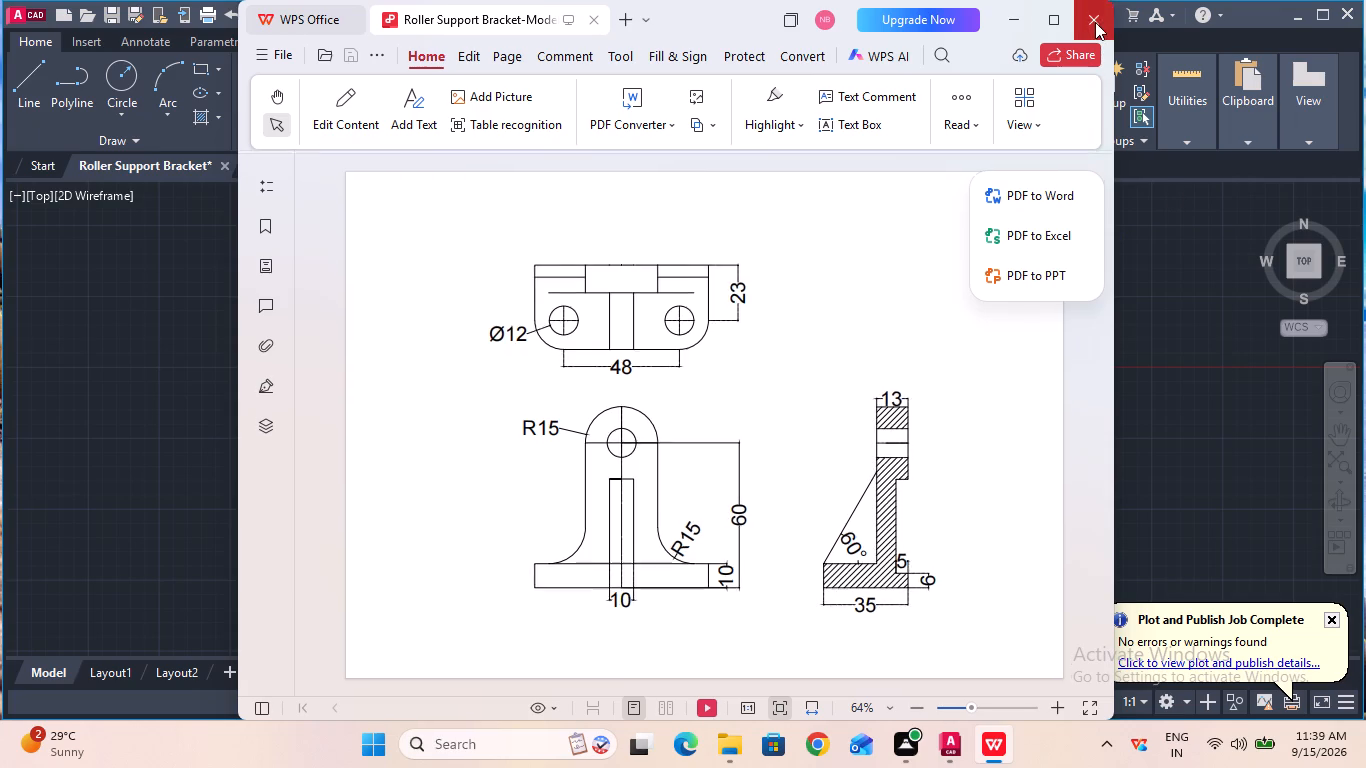
Exit AutoCAD, saving the changes to Roller Support Bracket.dwg.
{"action": "left_click", "coordinate": [1344, 12]}
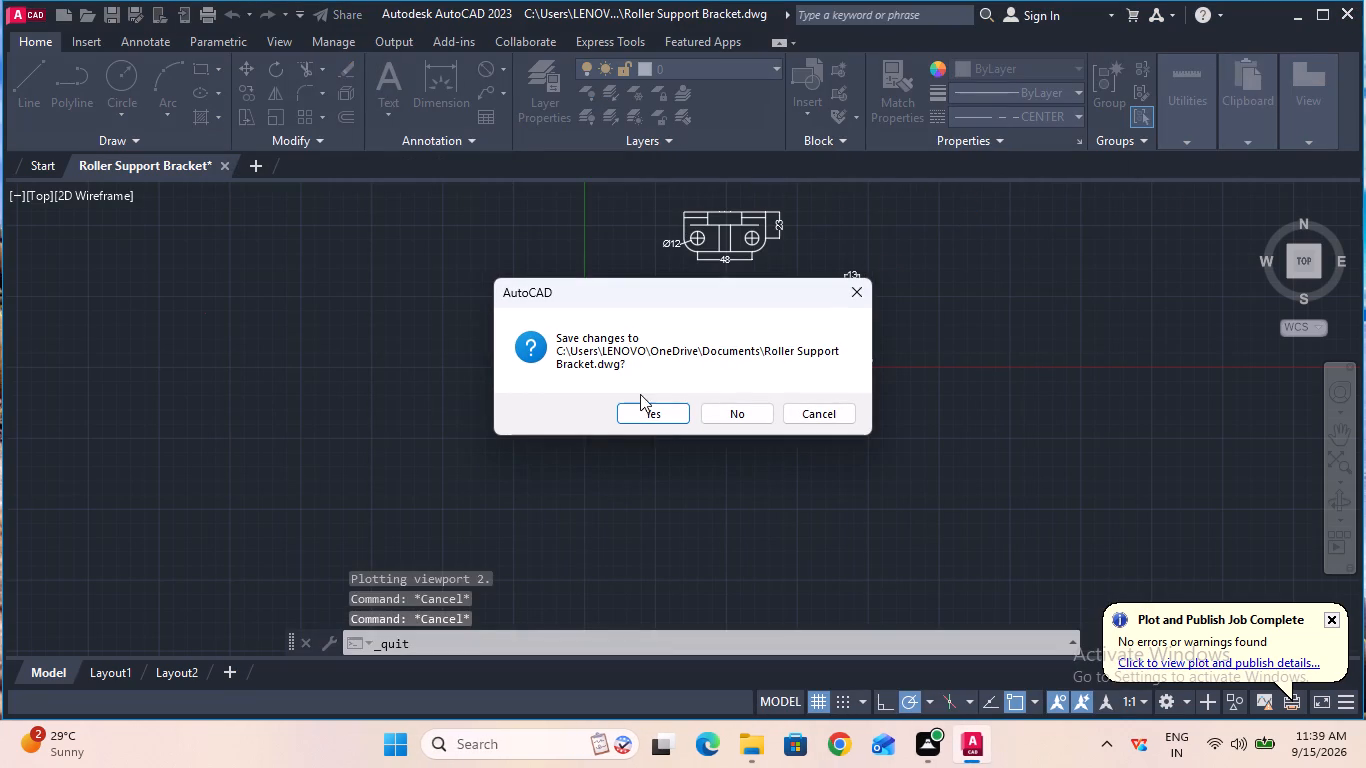
{"action": "left_click", "coordinate": [611, 419]}
{"action": "left_click", "coordinate": [628, 418]}
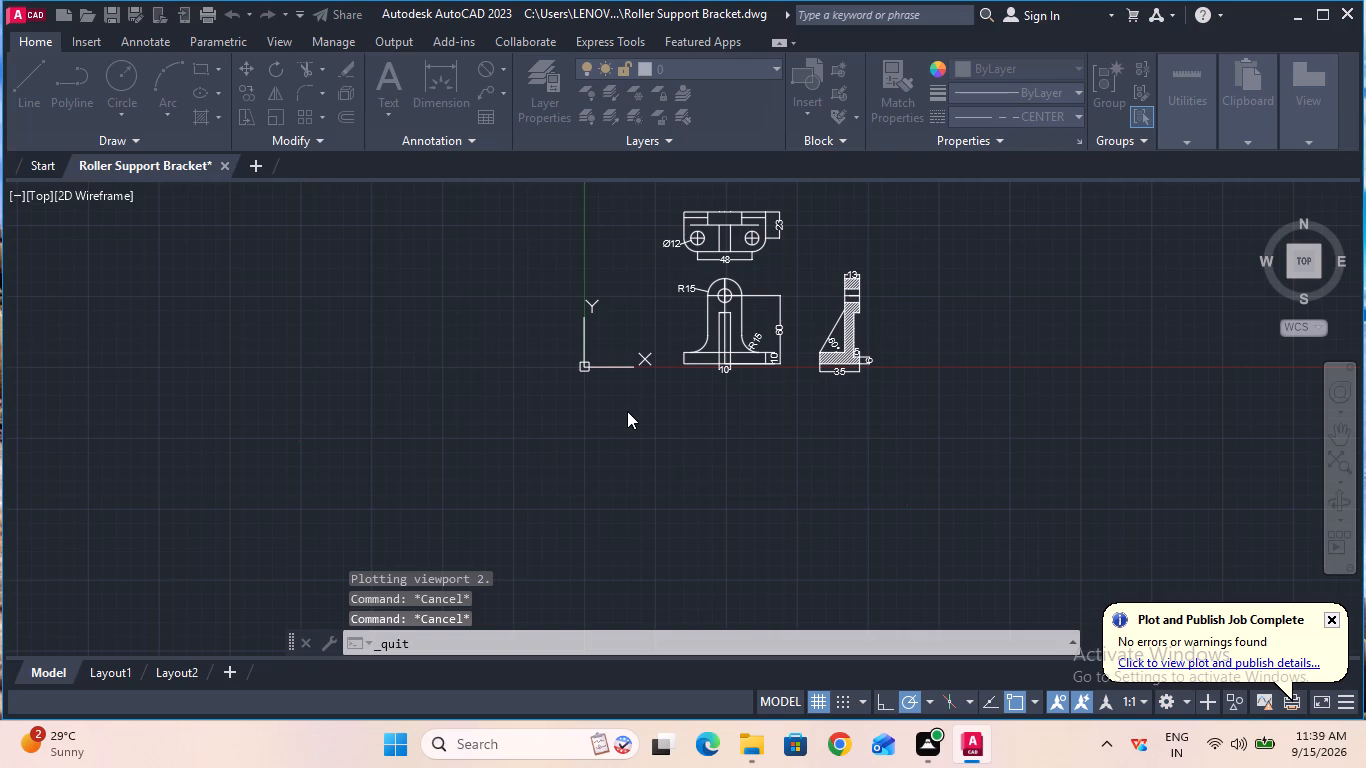